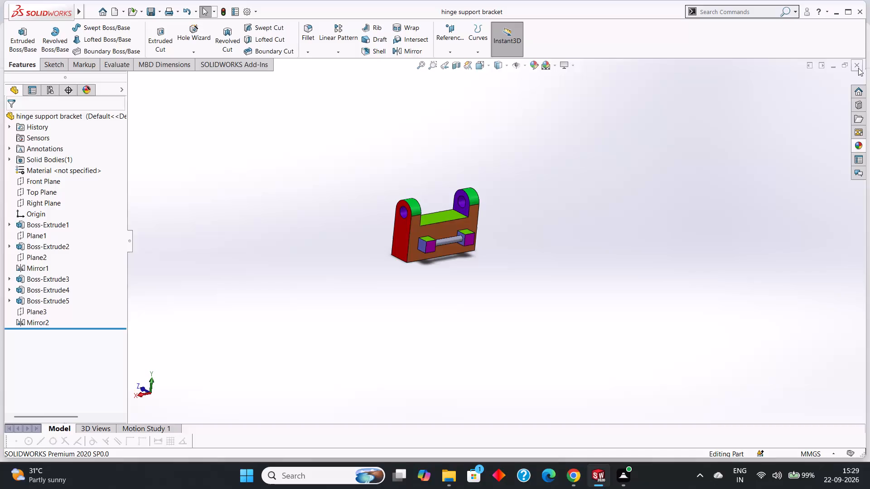
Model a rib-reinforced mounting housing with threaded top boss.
Close the hinge support bracket part.
click(858, 68)
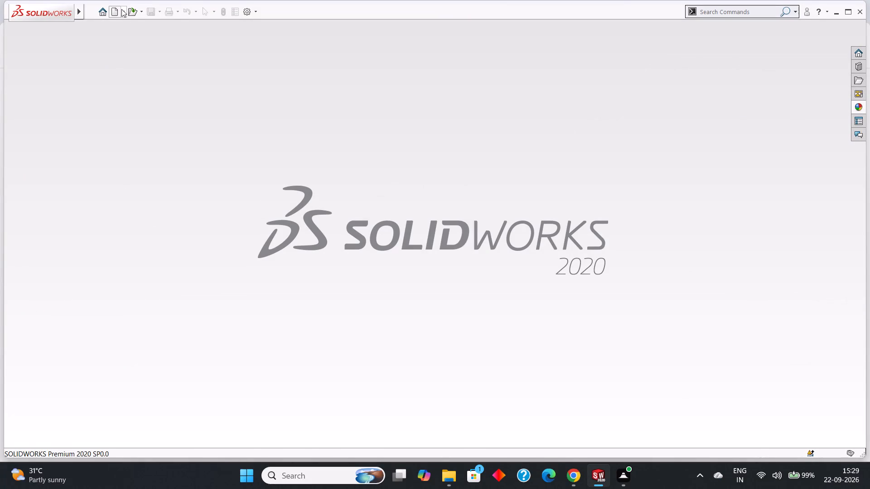
Create a new part document.
click(121, 9)
click(132, 22)
click(220, 213)
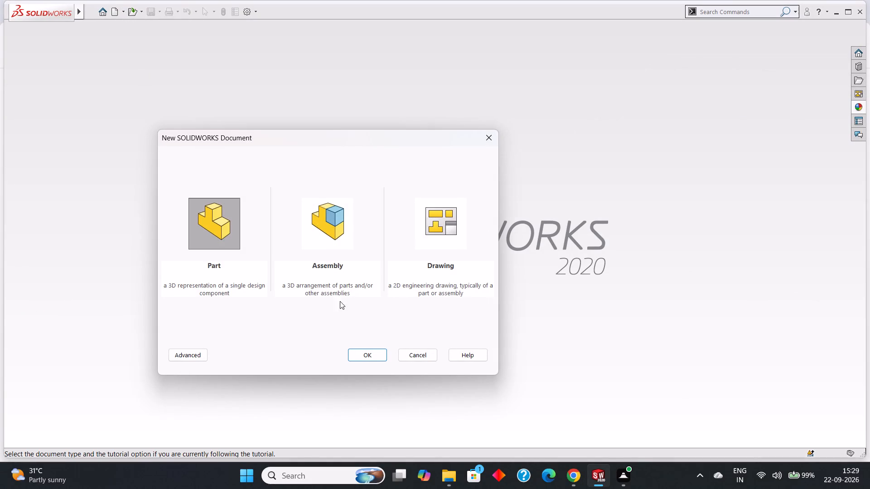
click(365, 352)
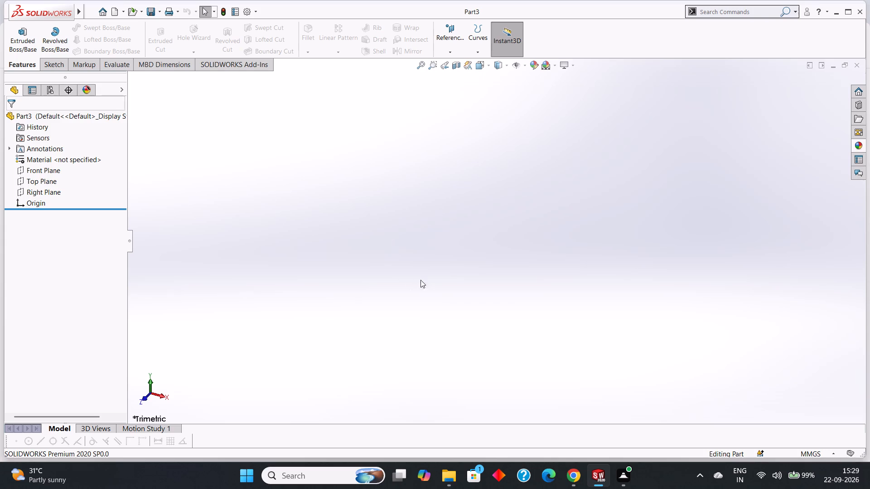
Sketch a closed rectangle on the Front Plane from the origin with lines, 116 mm wide and 70 mm high.
click(48, 172)
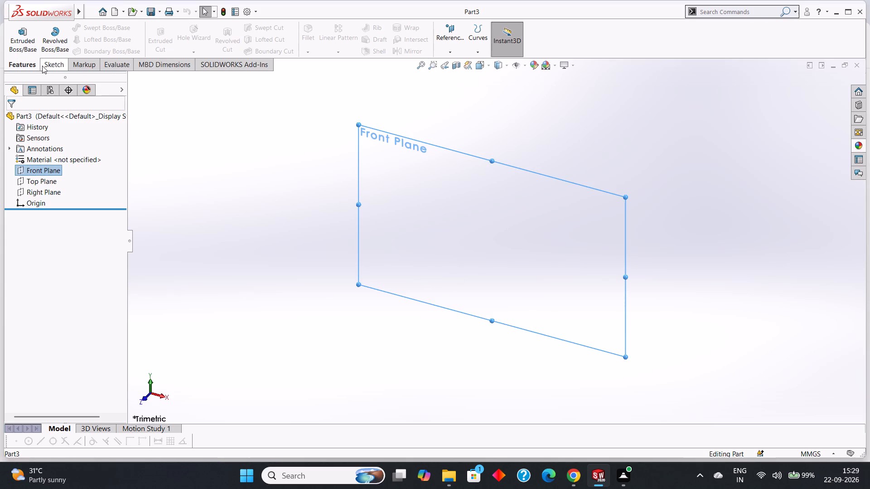
click(53, 63)
click(90, 23)
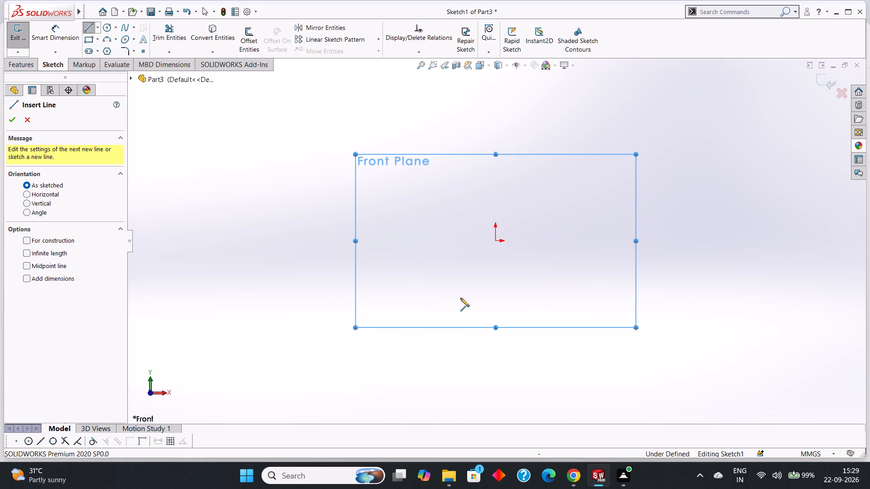
click(497, 243)
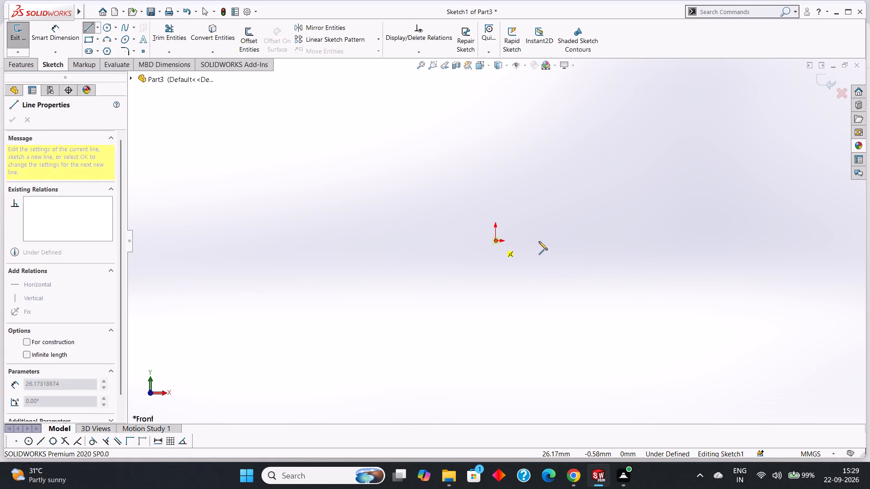
text(116)
key(Return)
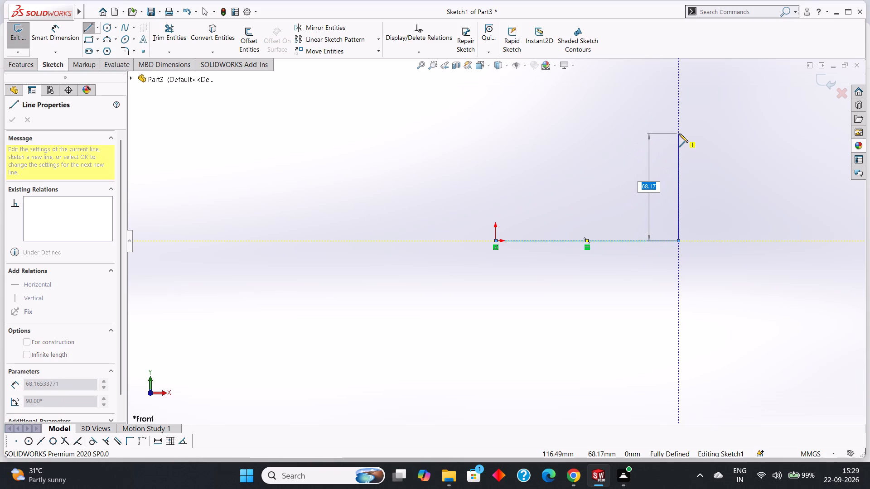
text(70)
key(Return)
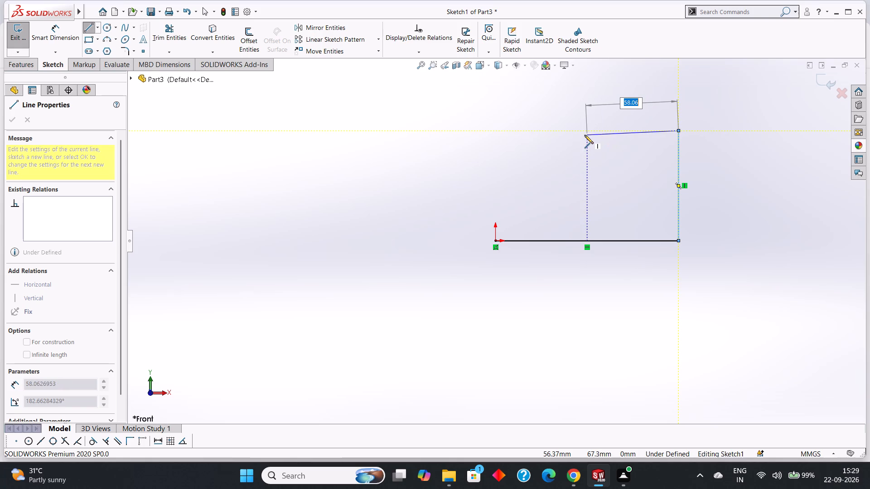
click(493, 130)
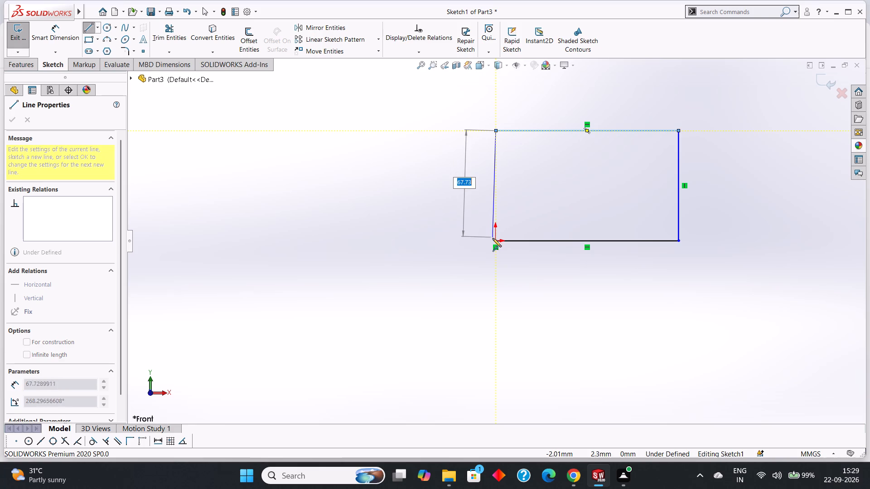
click(494, 240)
right_click(435, 226)
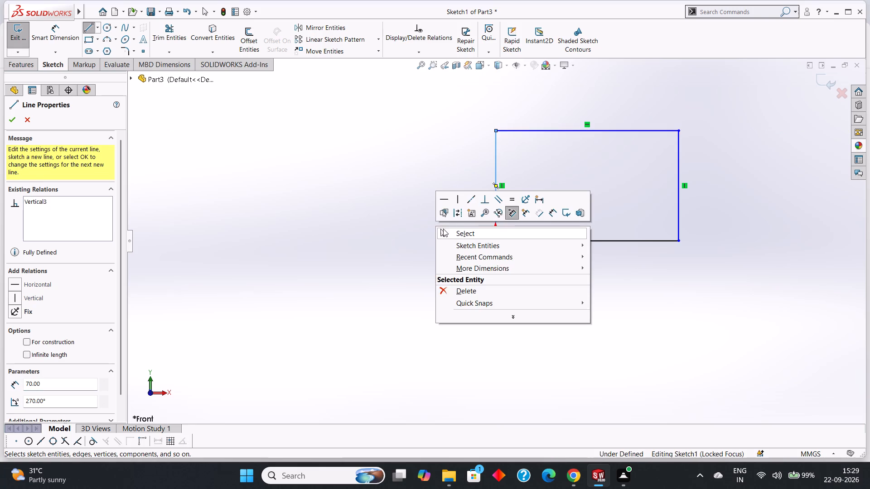
click(444, 229)
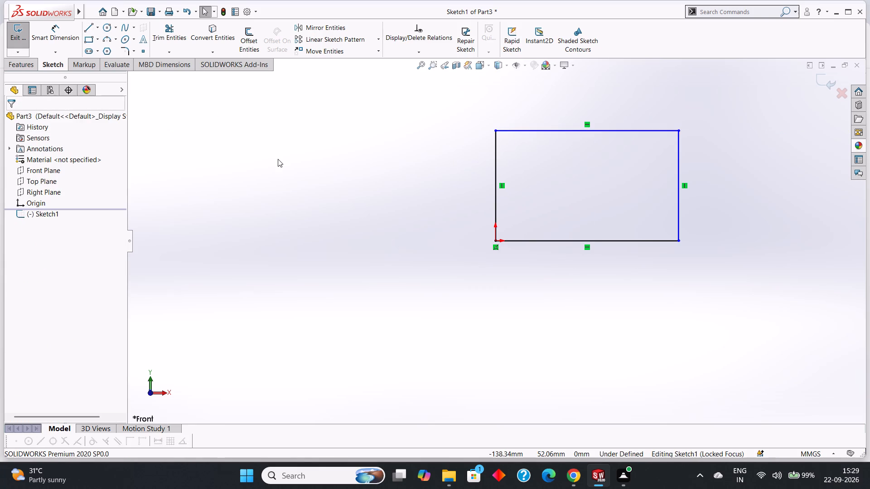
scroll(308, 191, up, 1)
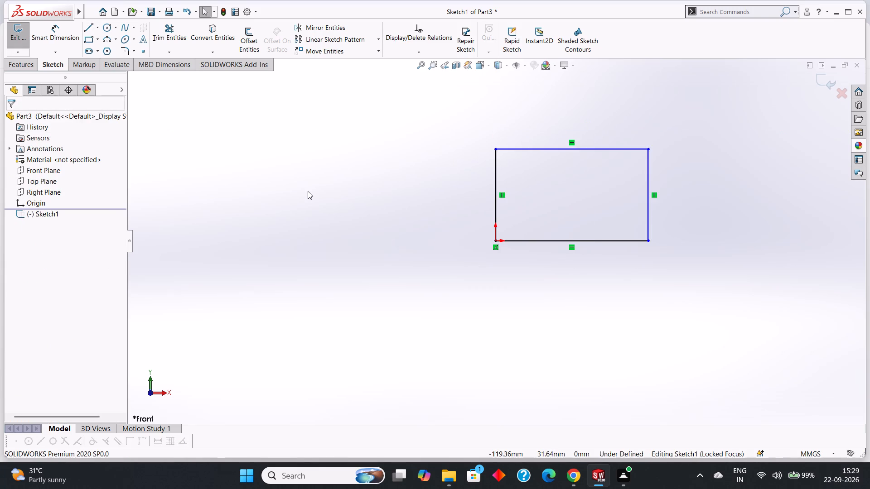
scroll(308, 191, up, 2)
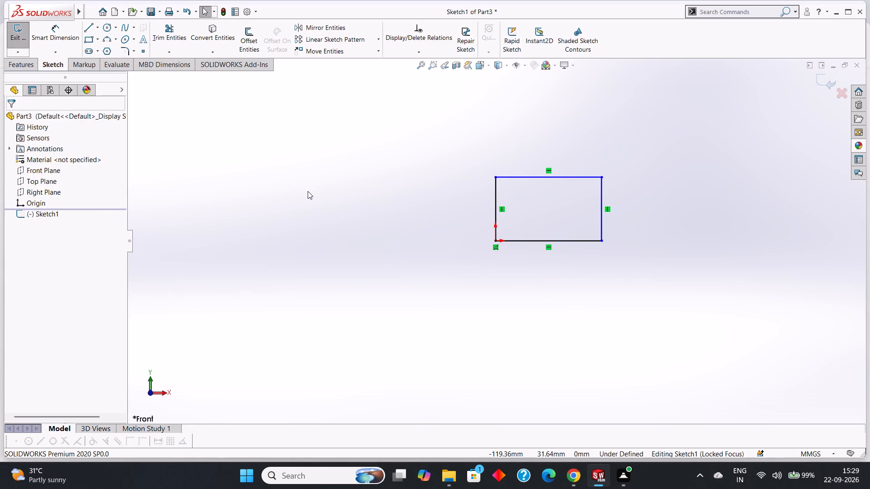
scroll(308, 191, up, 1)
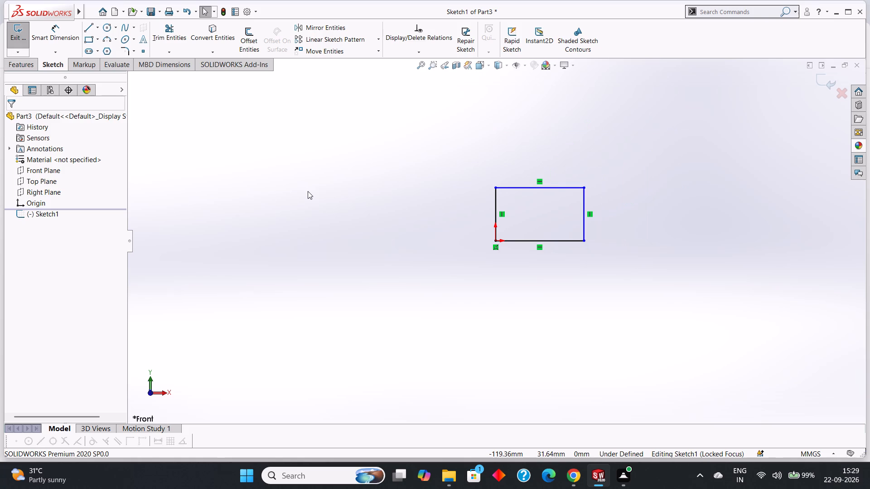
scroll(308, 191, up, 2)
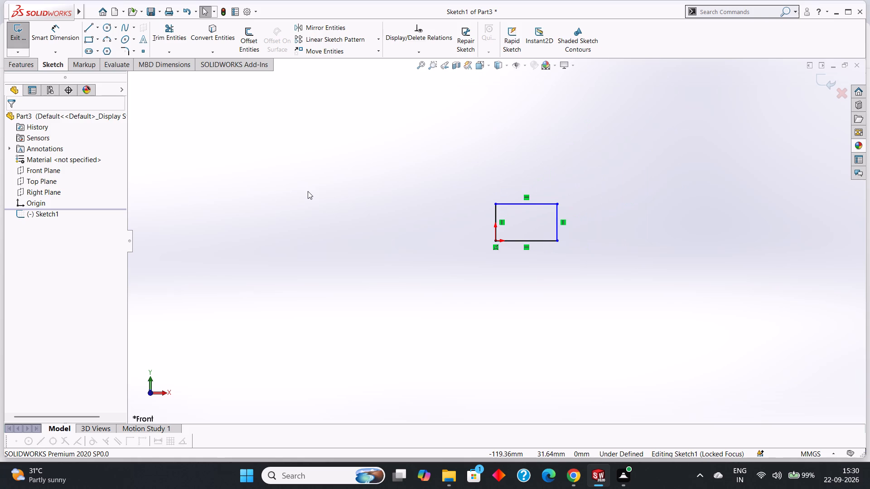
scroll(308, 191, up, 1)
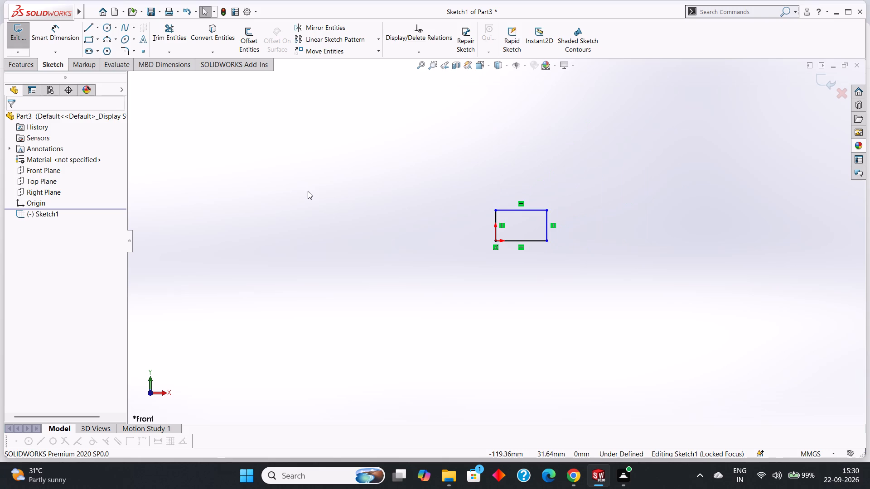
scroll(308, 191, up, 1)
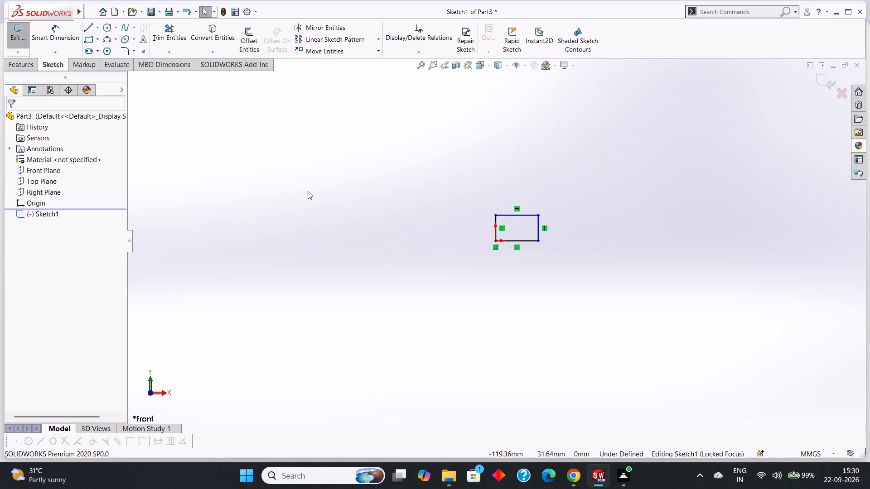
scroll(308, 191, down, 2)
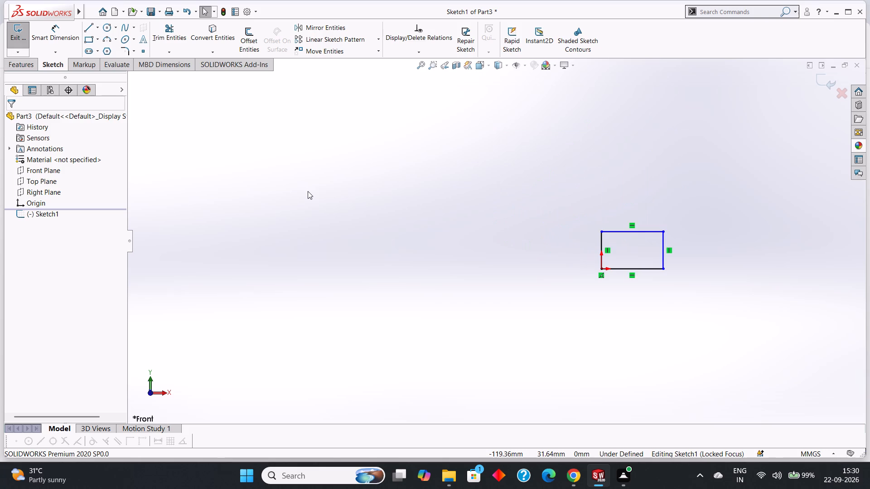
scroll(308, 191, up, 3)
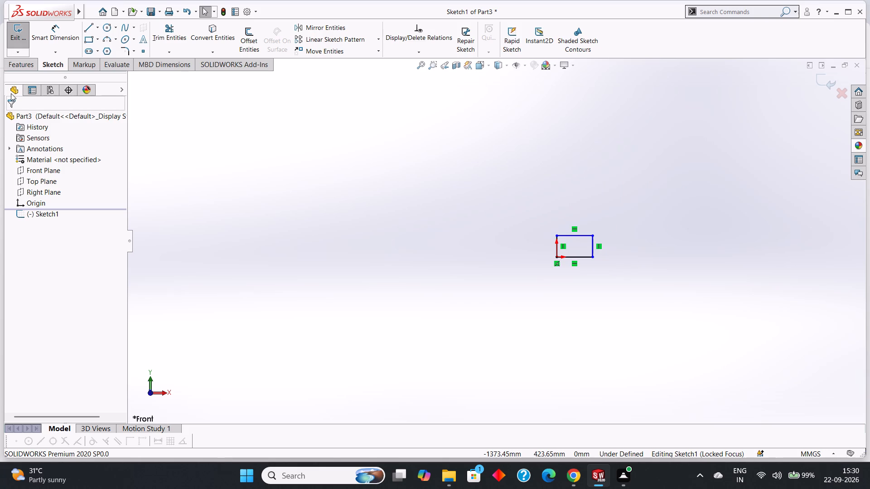
Extrude the rectangle as a blind boss 70 mm deep from the sketch plane.
click(13, 62)
click(16, 43)
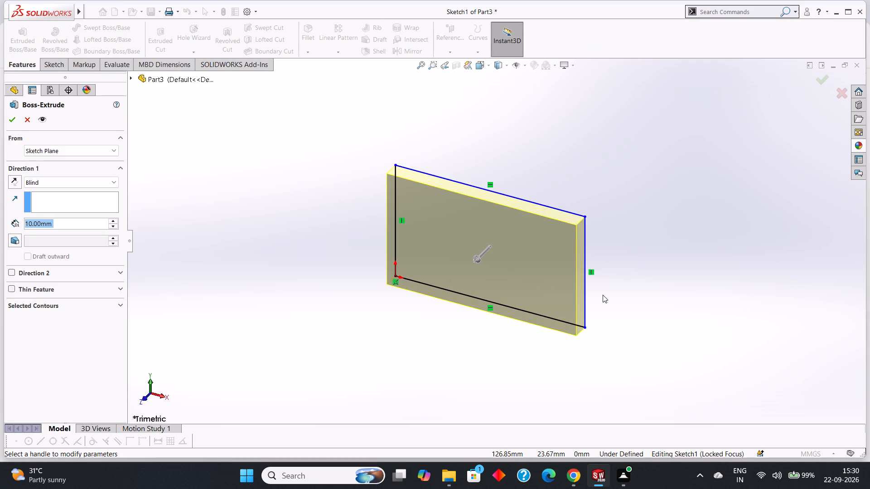
scroll(603, 295, up, 3)
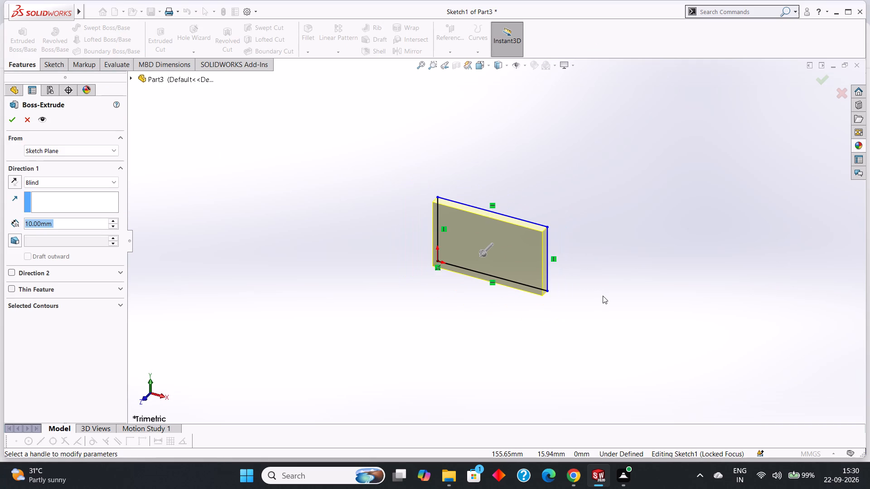
scroll(603, 296, up, 1)
scroll(592, 286, down, 2)
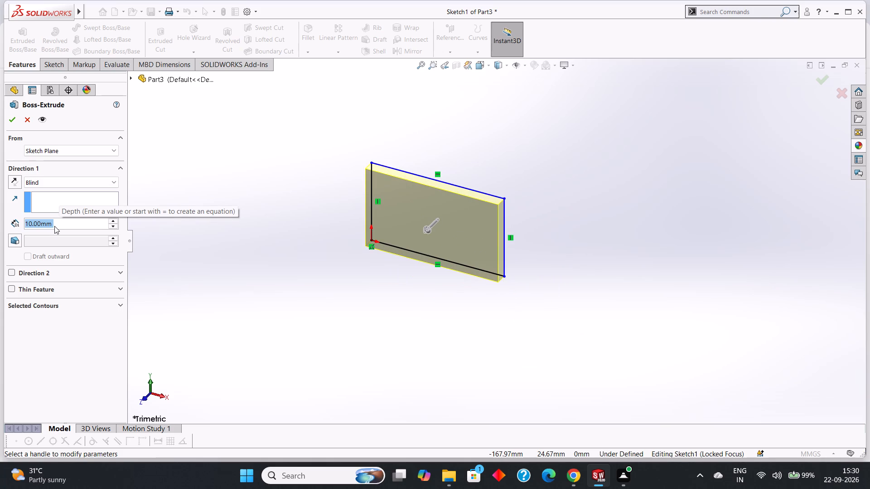
key(BackSpace)
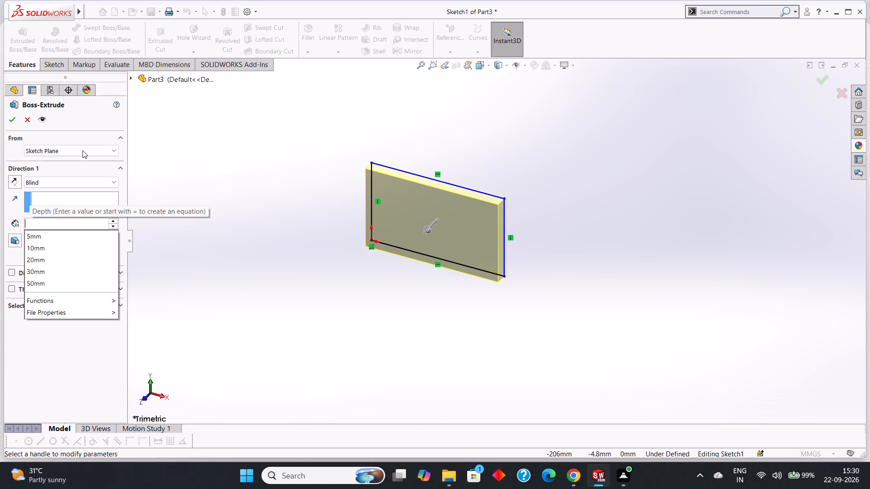
text(70)
key(Return)
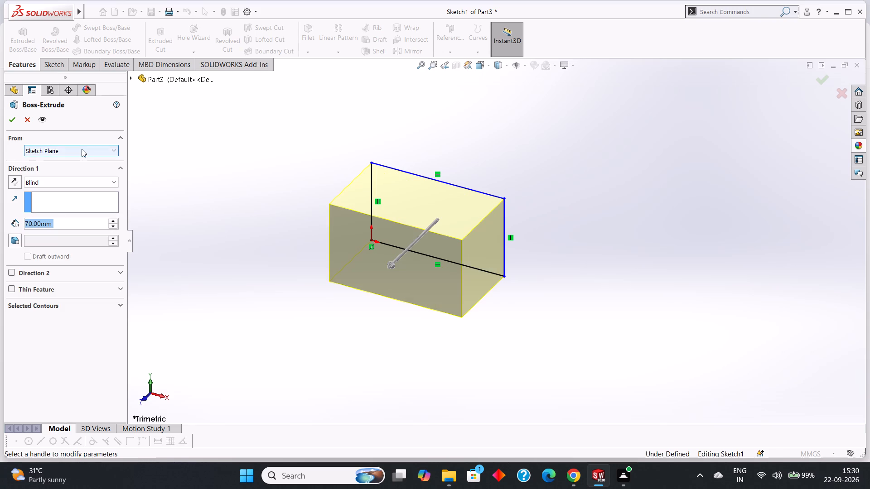
click(17, 122)
click(579, 194)
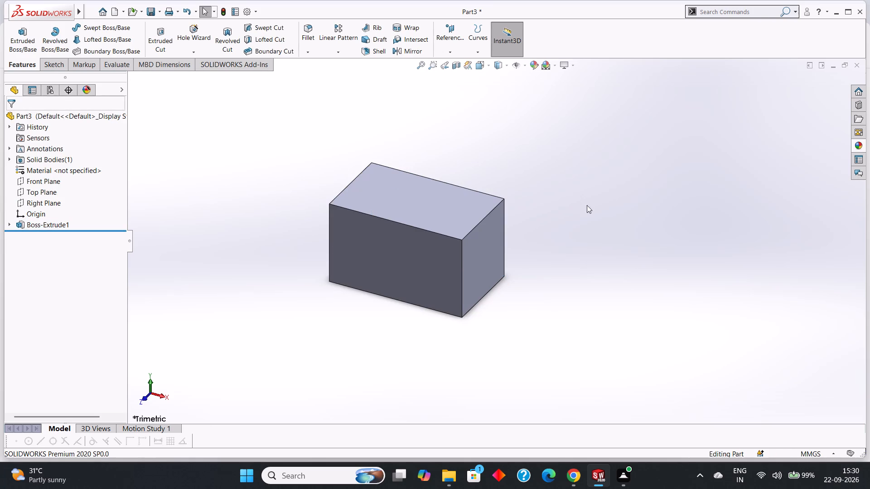
Start a new sketch on the top face of the block, viewed face-on.
scroll(617, 247, up, 2)
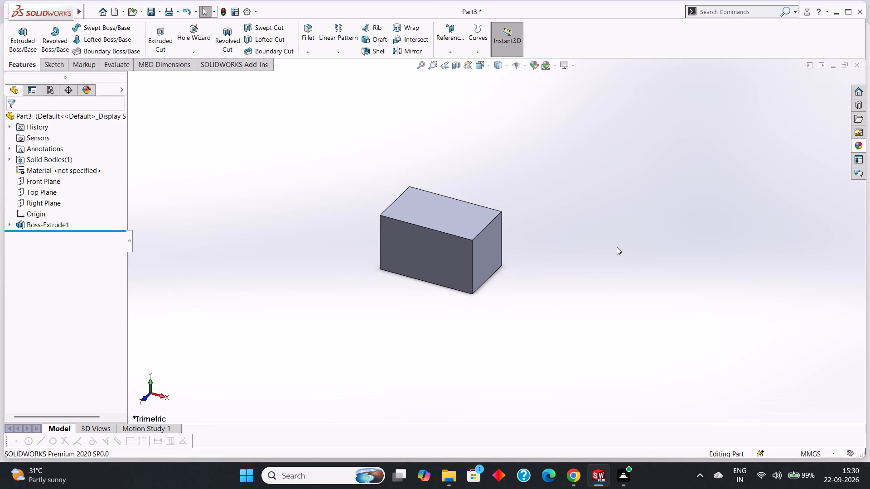
scroll(617, 247, up, 2)
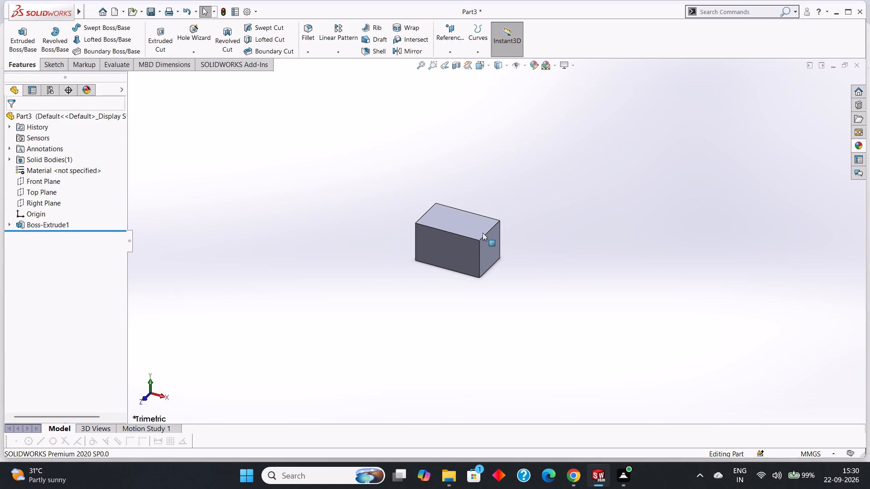
click(455, 215)
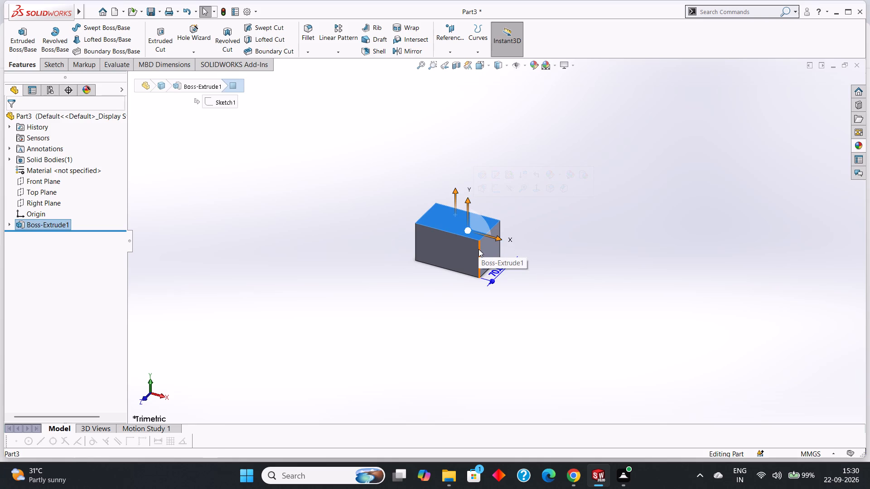
key(ctrl+6)
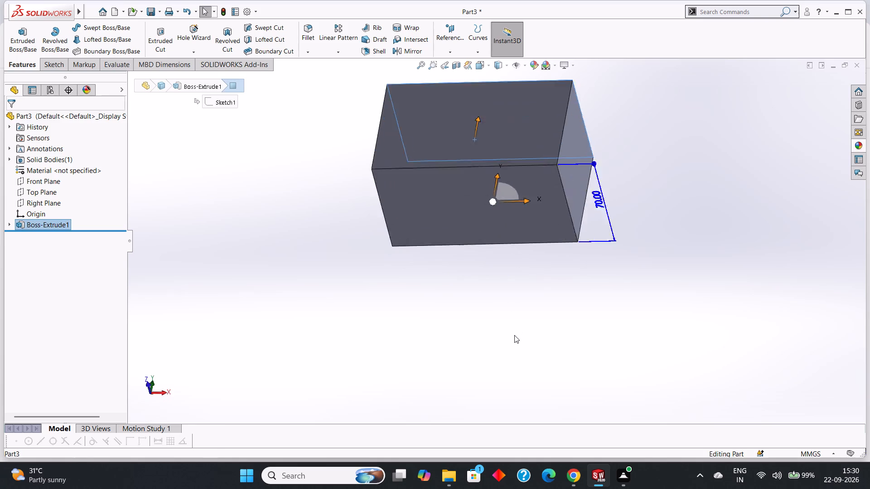
key(Escape)
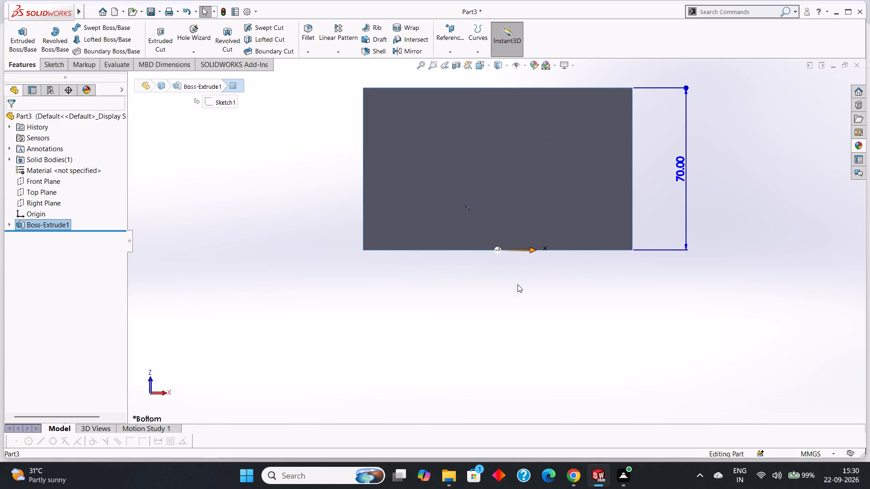
middle_drag(719, 220, 702, 394)
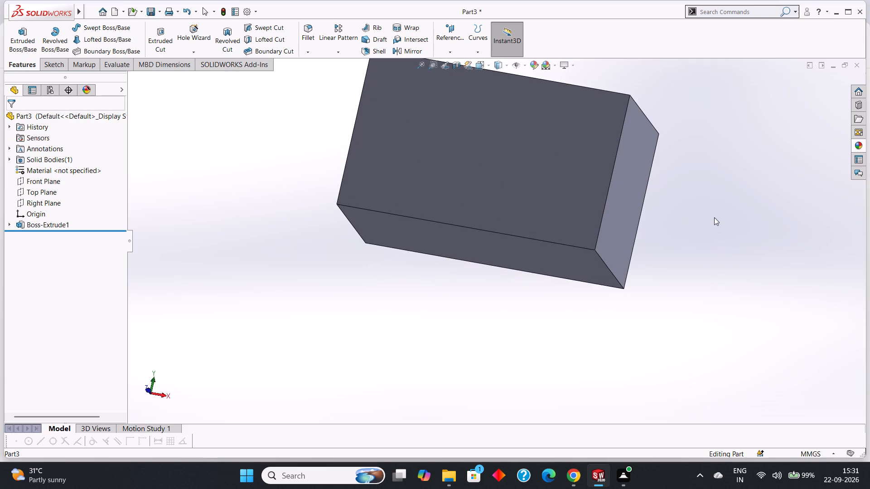
middle_drag(715, 193, 682, 386)
click(523, 147)
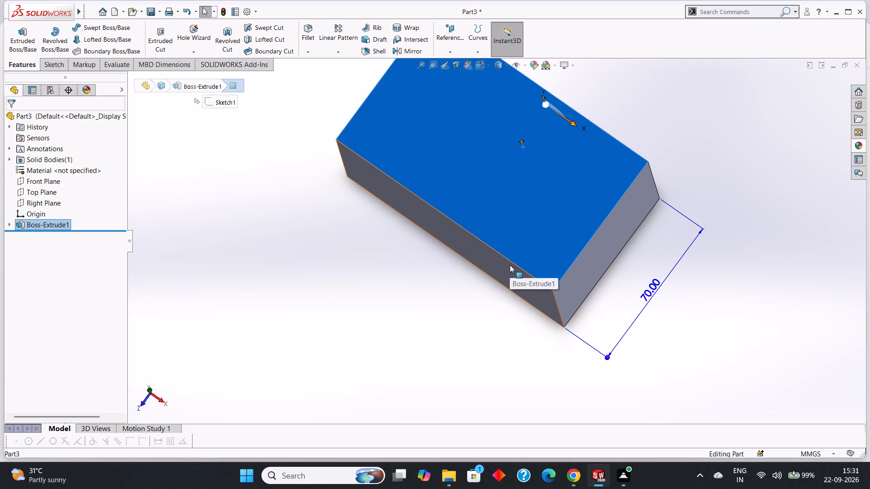
key(ctrl+8)
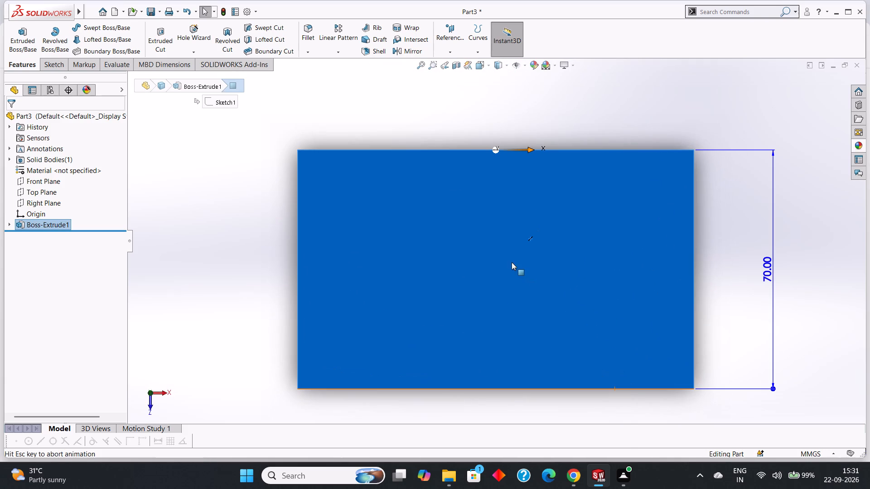
right_click(505, 252)
click(527, 236)
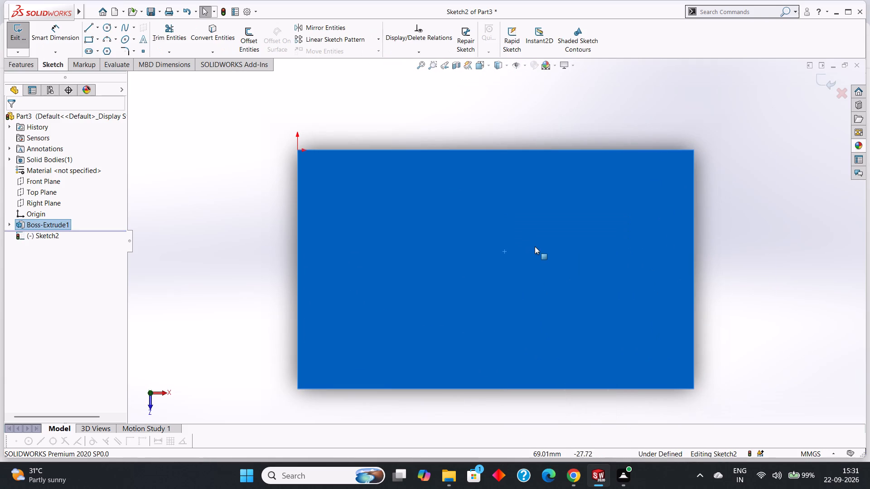
key(Escape)
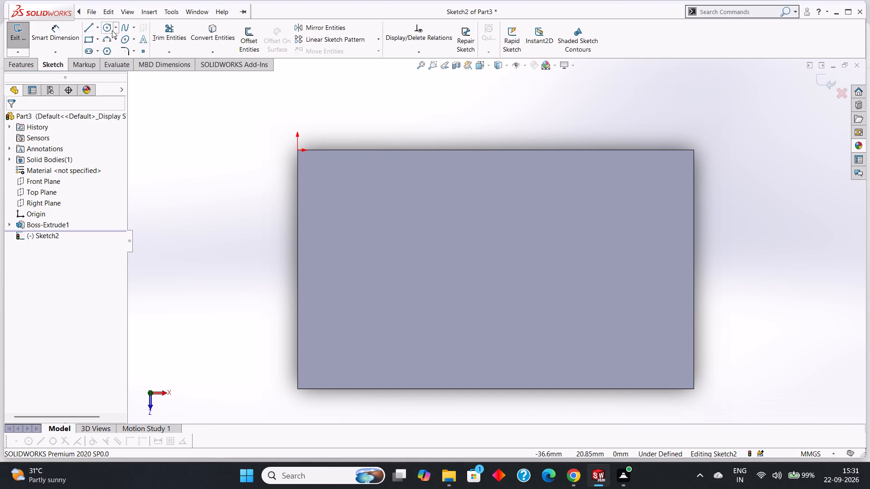
Sketch two concentric circles at the centre of the top face, with radii of about 13.6 mm and 21.6 mm.
click(109, 28)
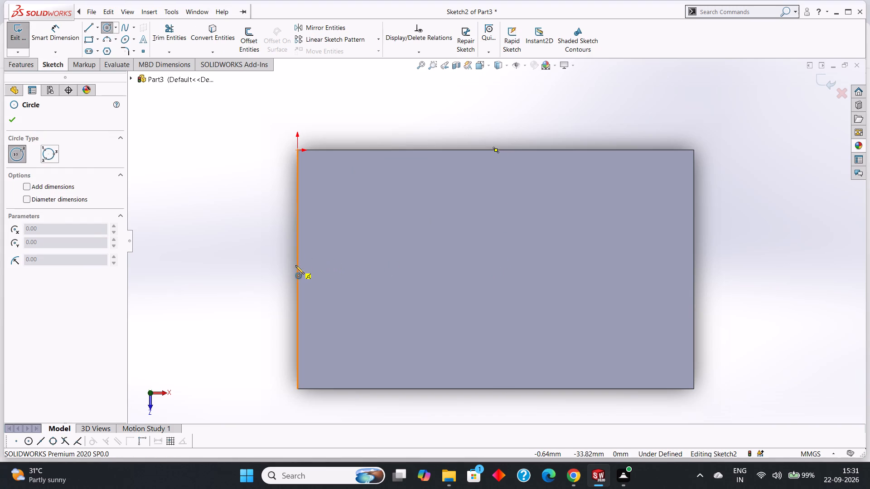
click(496, 269)
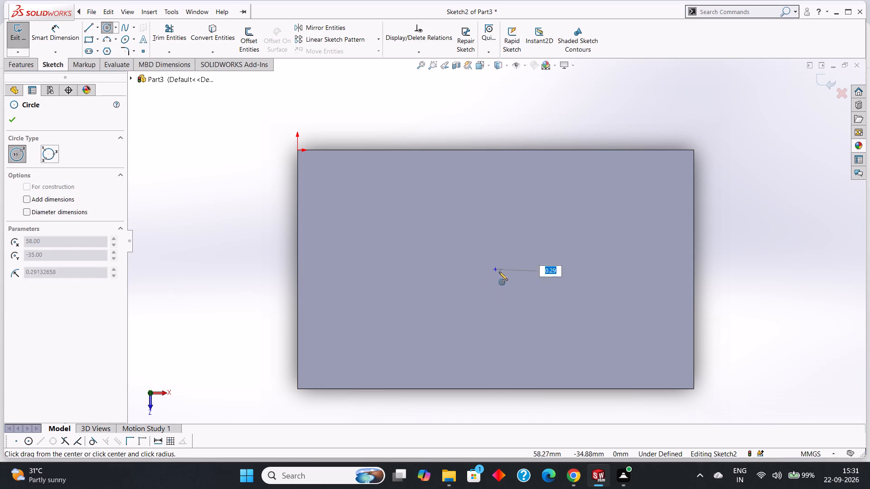
click(542, 275)
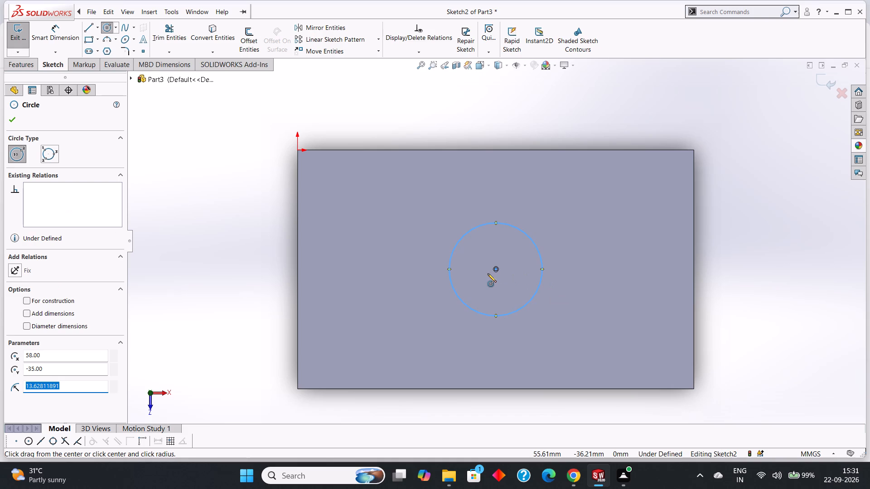
click(497, 268)
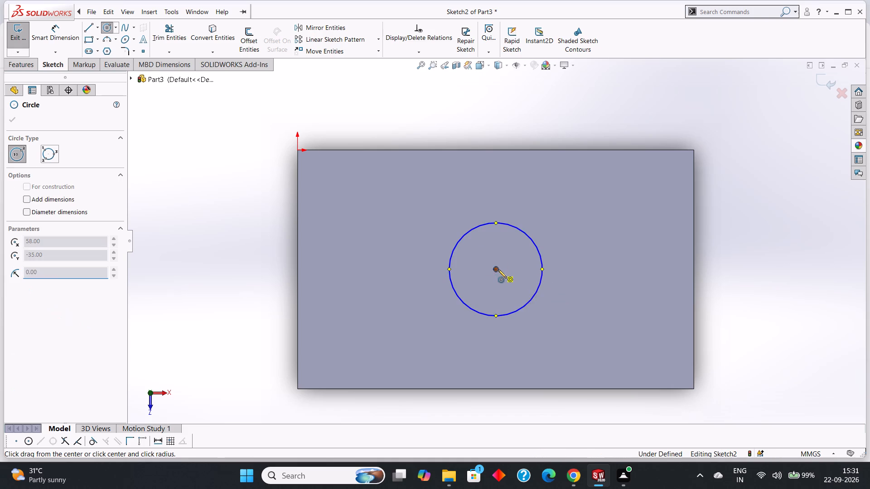
click(567, 287)
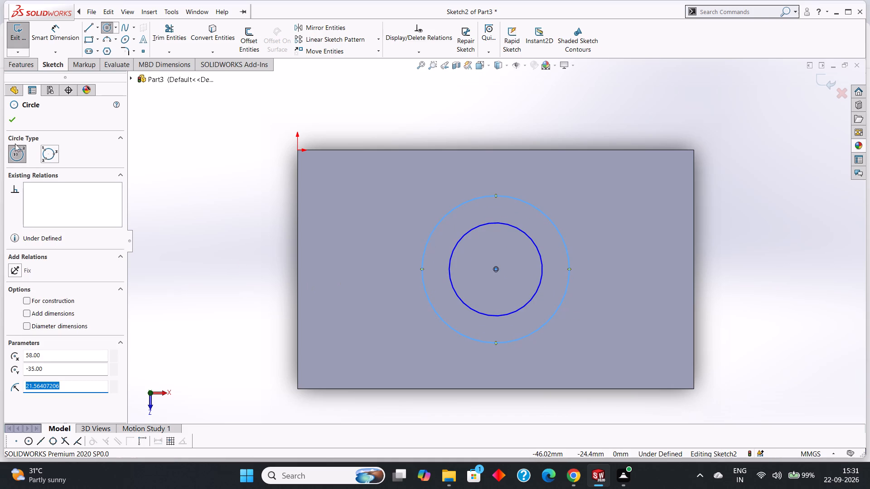
click(11, 124)
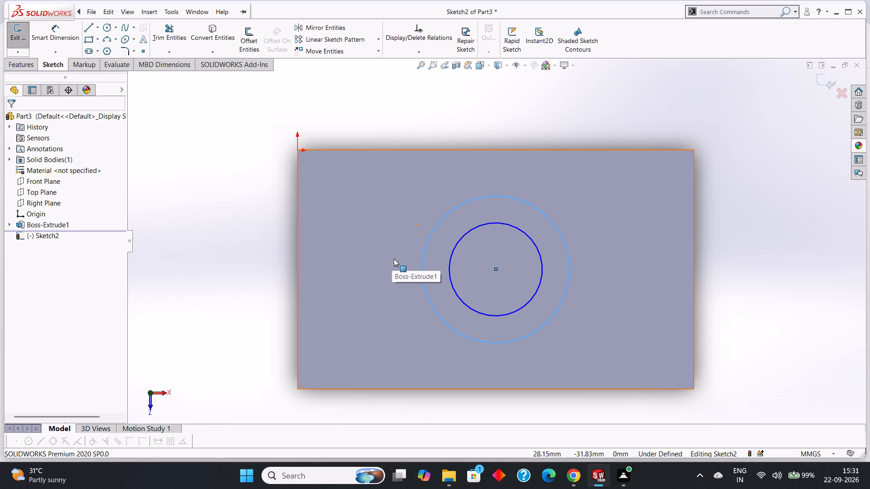
Dimension the larger circle's diameter as 23 mm.
scroll(394, 259, up, 3)
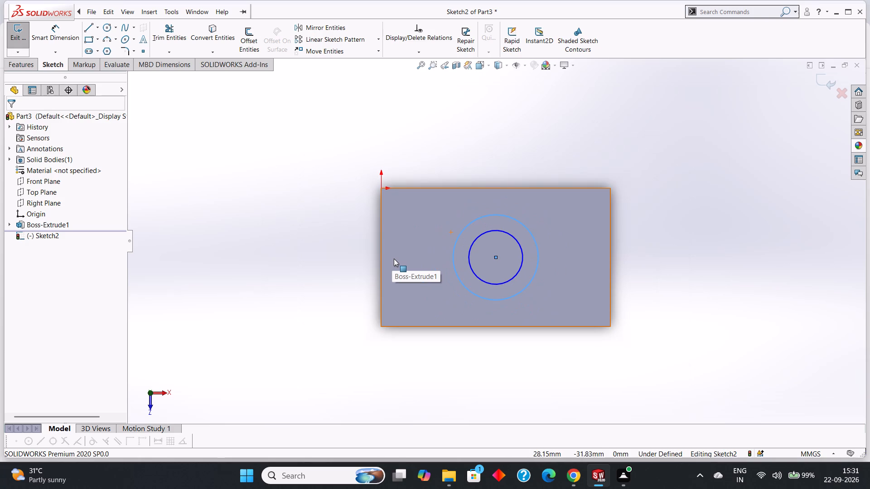
scroll(394, 259, down, 1)
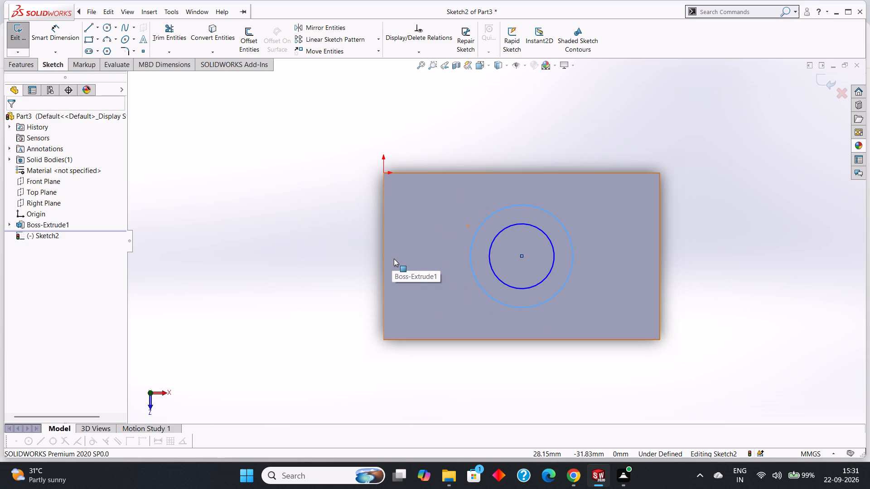
scroll(394, 259, up, 2)
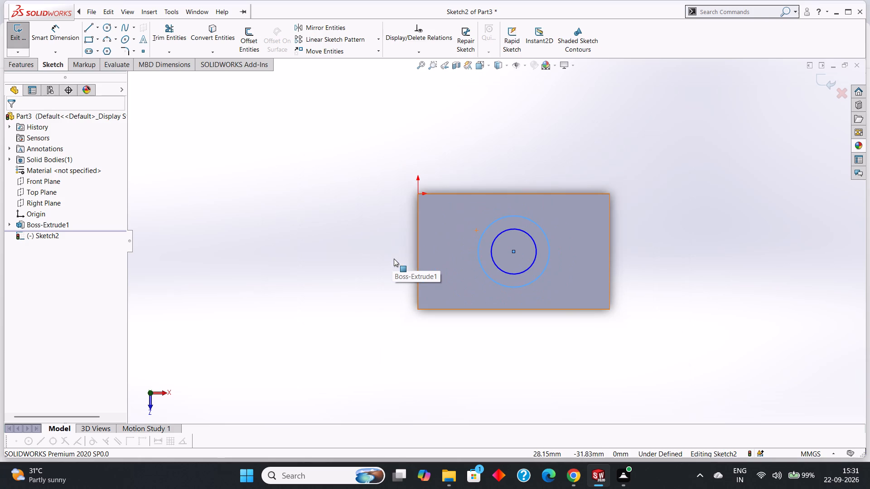
scroll(394, 259, down, 1)
scroll(394, 259, up, 1)
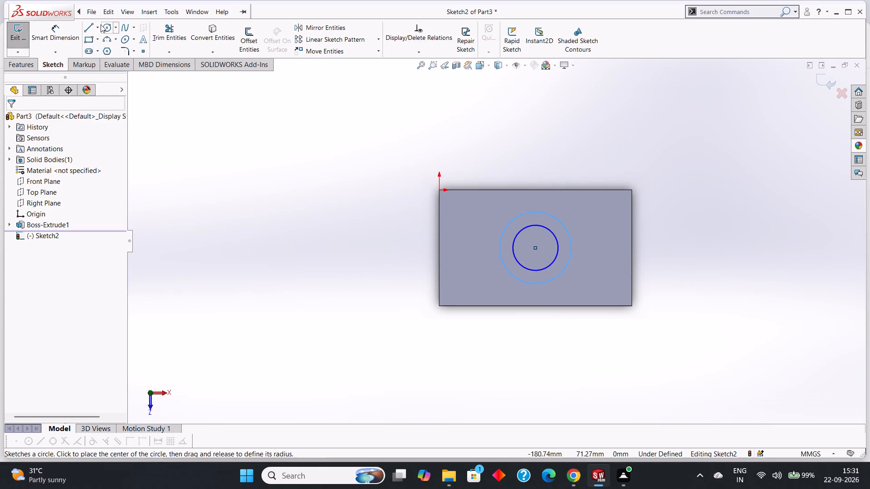
click(67, 32)
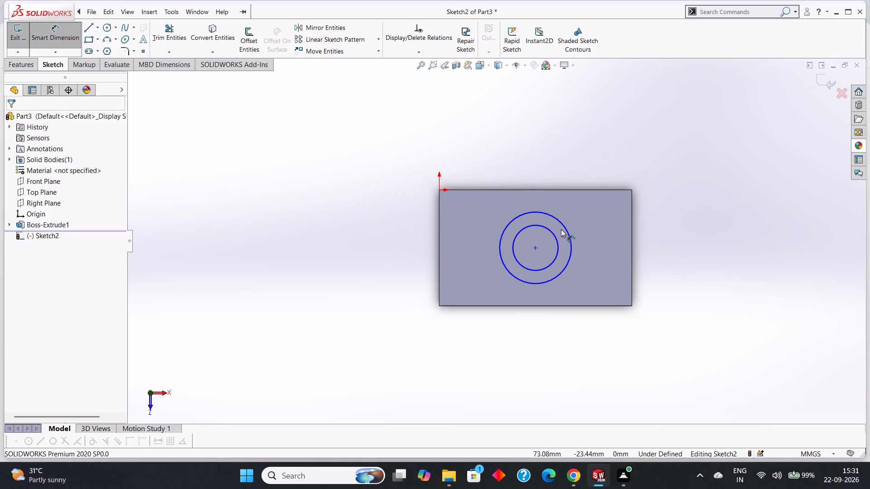
click(565, 229)
click(658, 244)
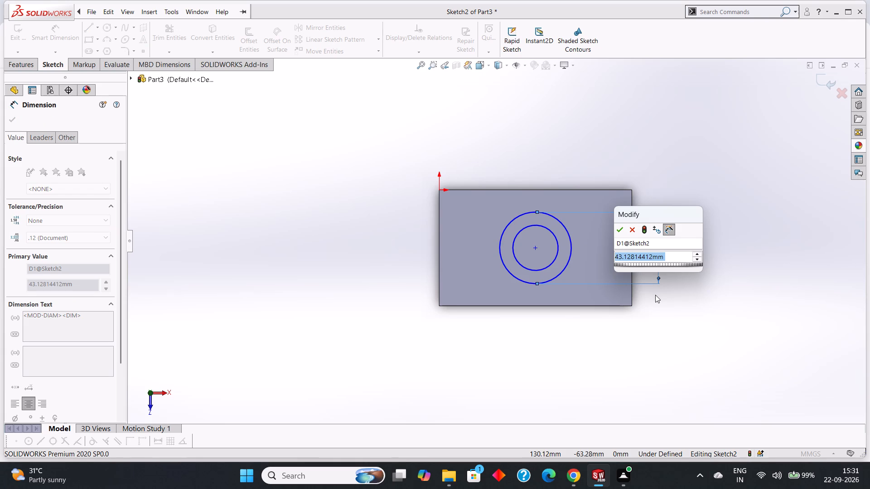
text(23)
key(Return)
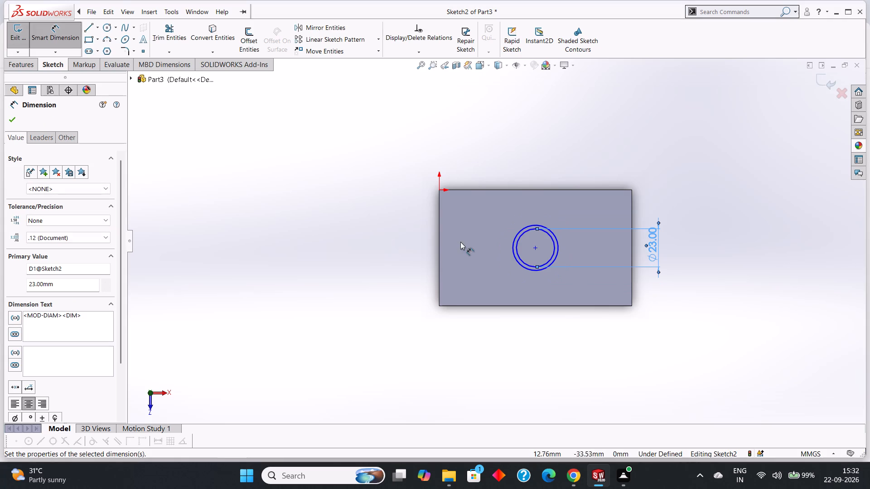
Dimension the other concentric circle's diameter as 12 mm.
scroll(538, 233, down, 5)
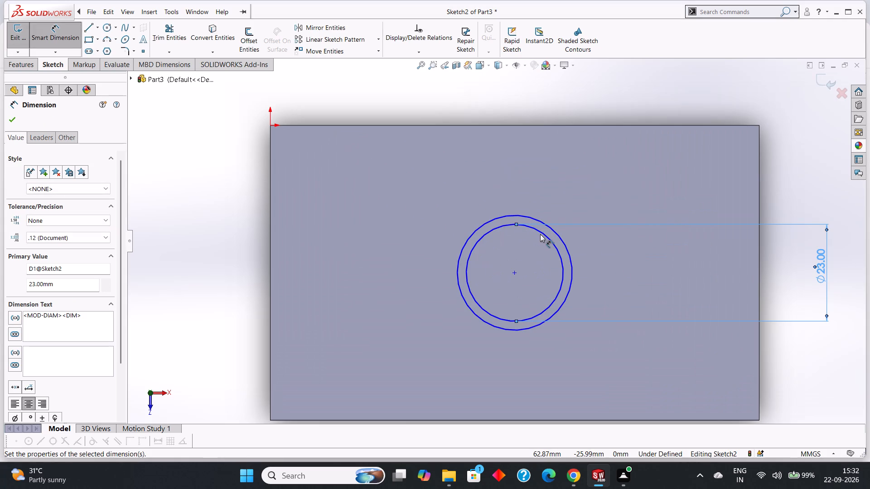
scroll(540, 234, down, 1)
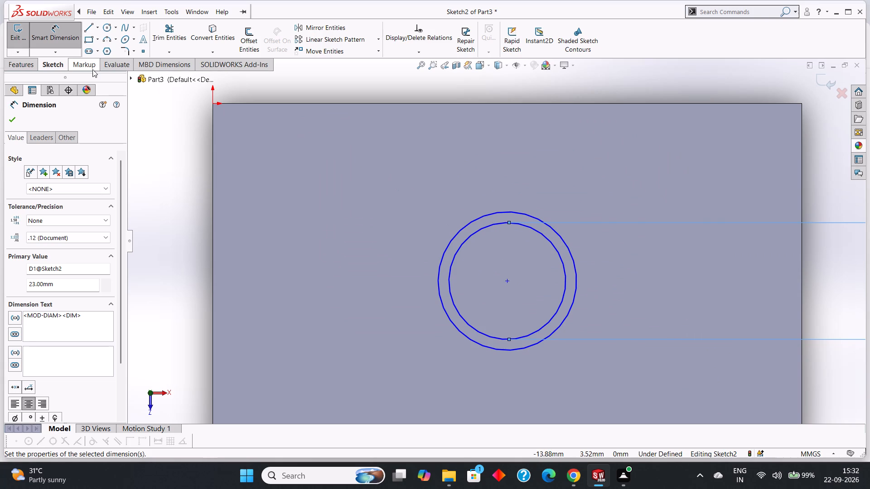
click(531, 214)
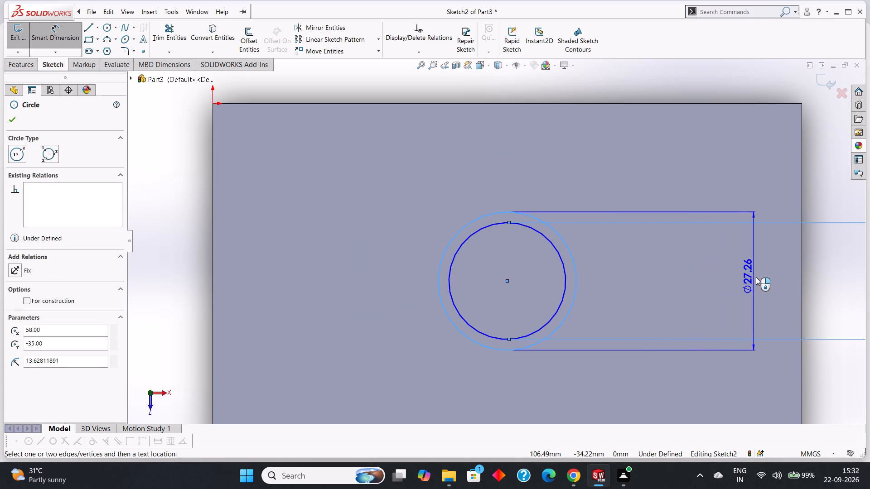
scroll(756, 277, up, 2)
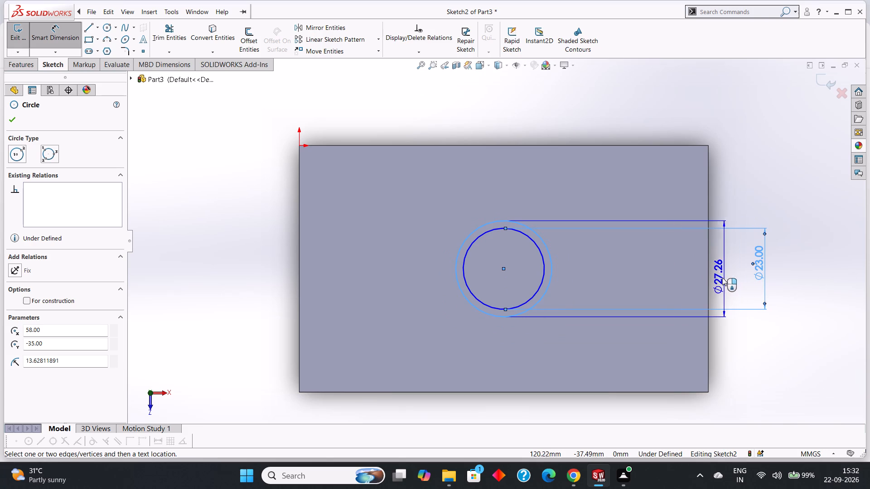
click(731, 280)
text(12)
key(Return)
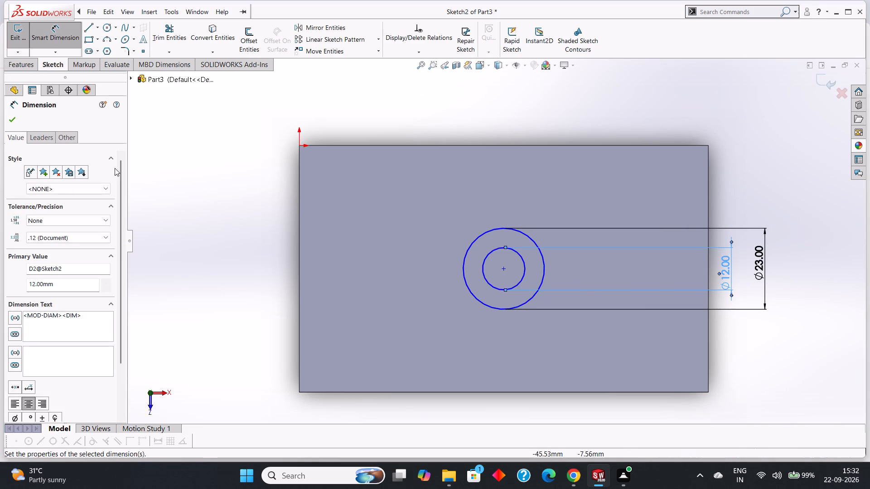
click(14, 123)
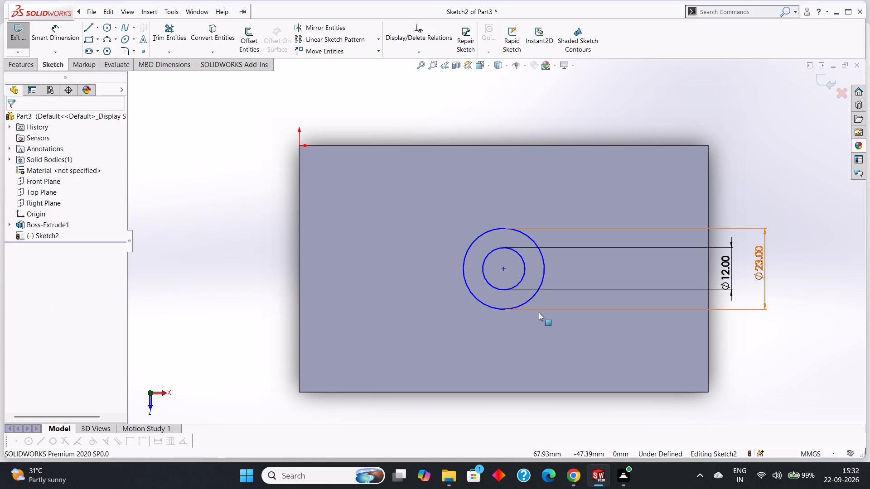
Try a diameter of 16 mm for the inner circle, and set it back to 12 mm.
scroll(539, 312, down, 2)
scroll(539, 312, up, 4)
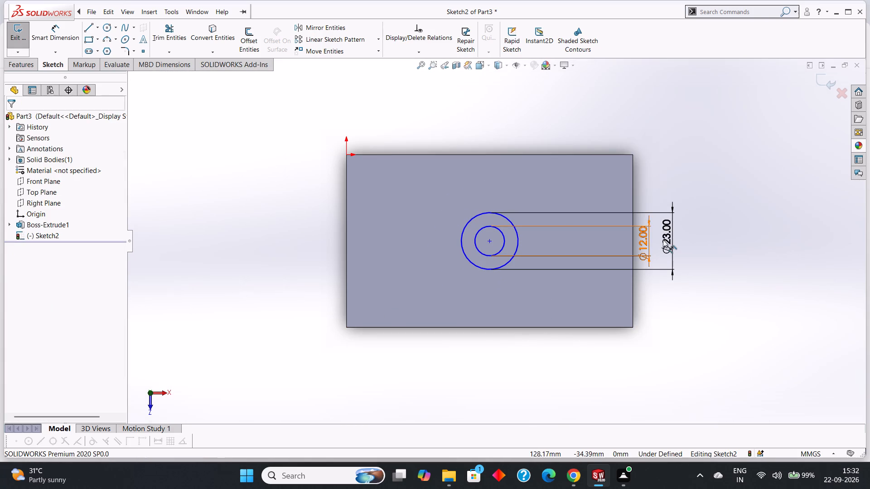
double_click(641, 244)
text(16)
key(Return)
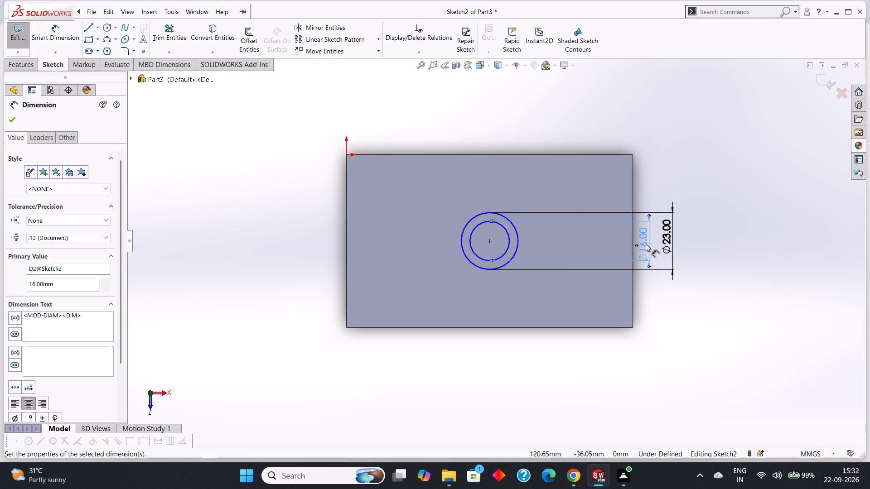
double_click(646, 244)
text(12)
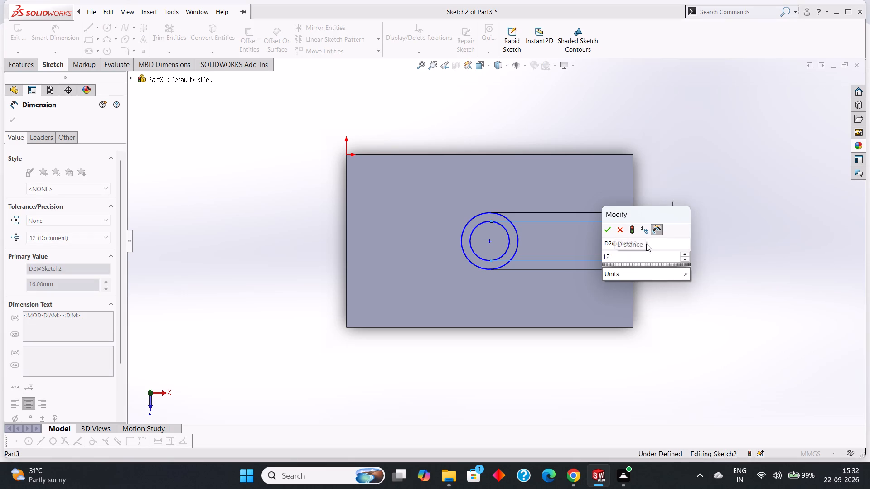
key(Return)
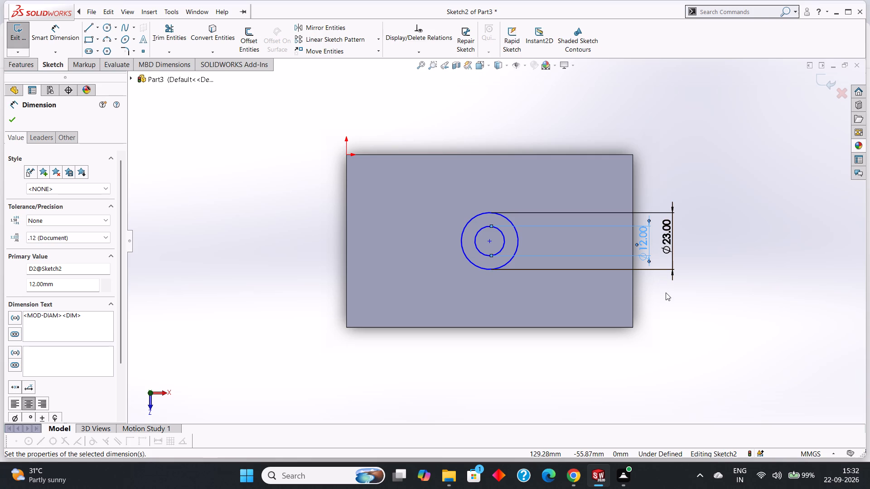
Extrude the ring between the two circles as a blind boss 15 mm high from the block's top face, merged with the block.
scroll(681, 310, up, 1)
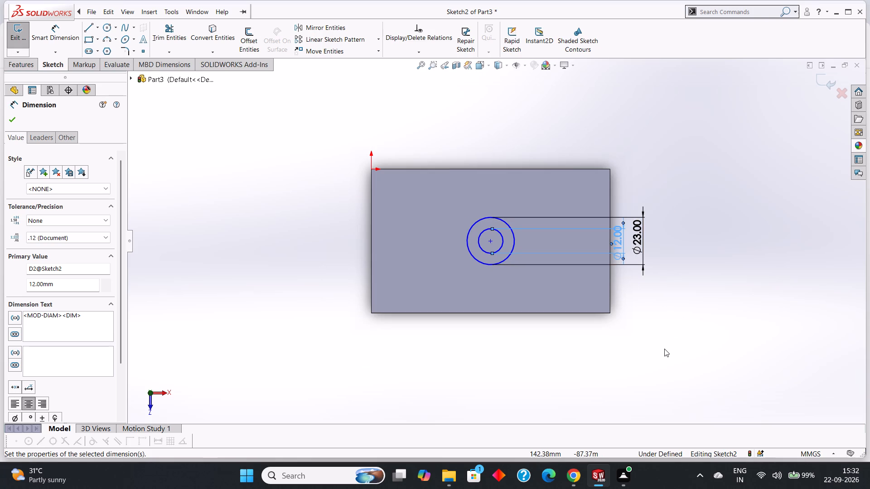
middle_drag(664, 349, 666, 316)
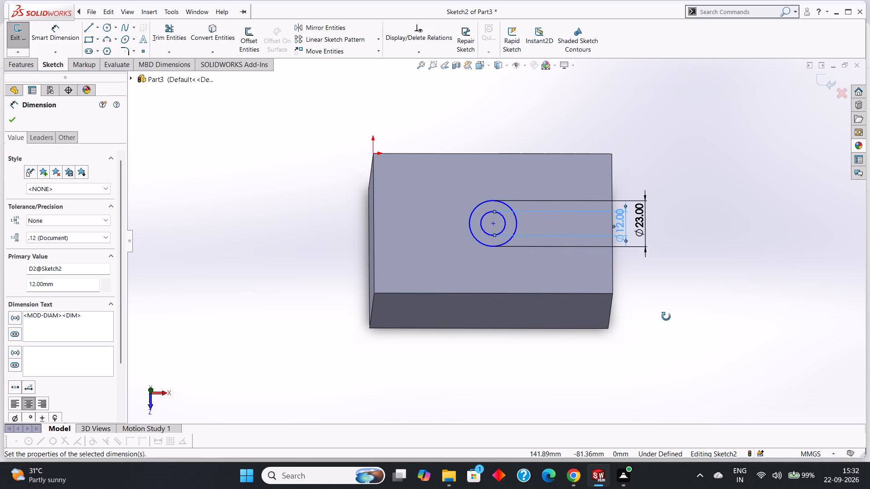
middle_drag(666, 316, 668, 300)
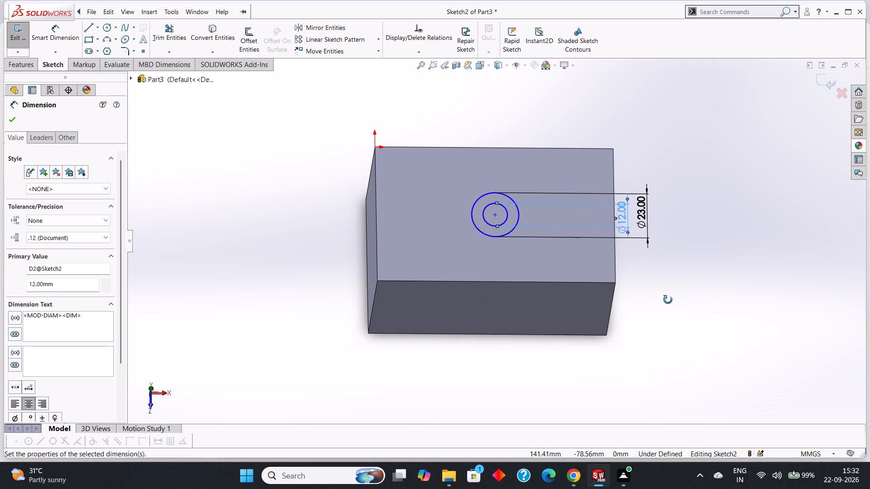
middle_drag(668, 300, 669, 309)
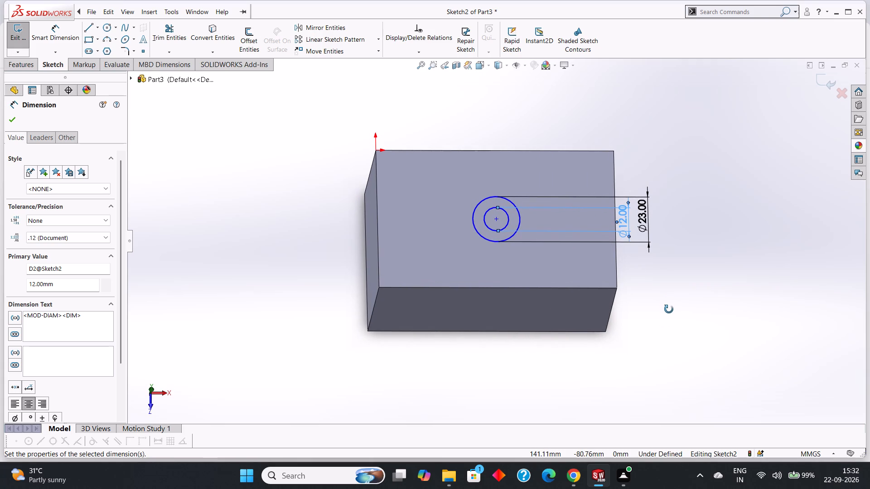
middle_drag(669, 309, 667, 297)
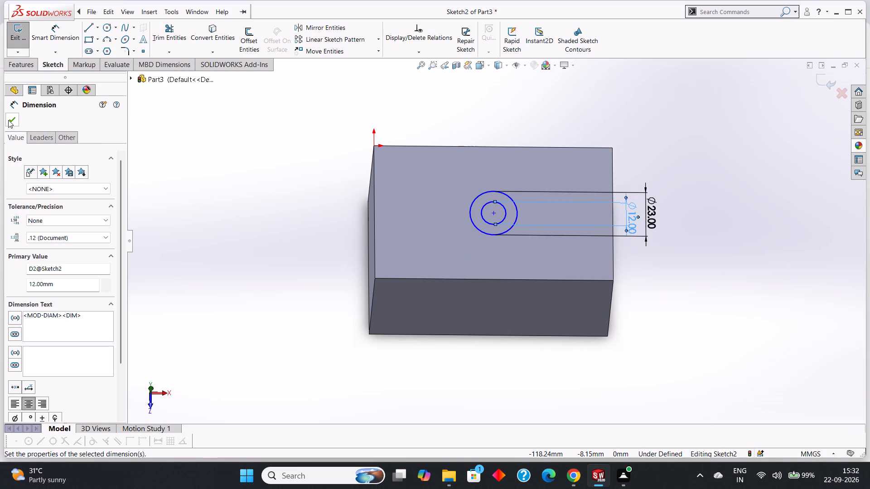
click(8, 120)
click(18, 70)
click(22, 45)
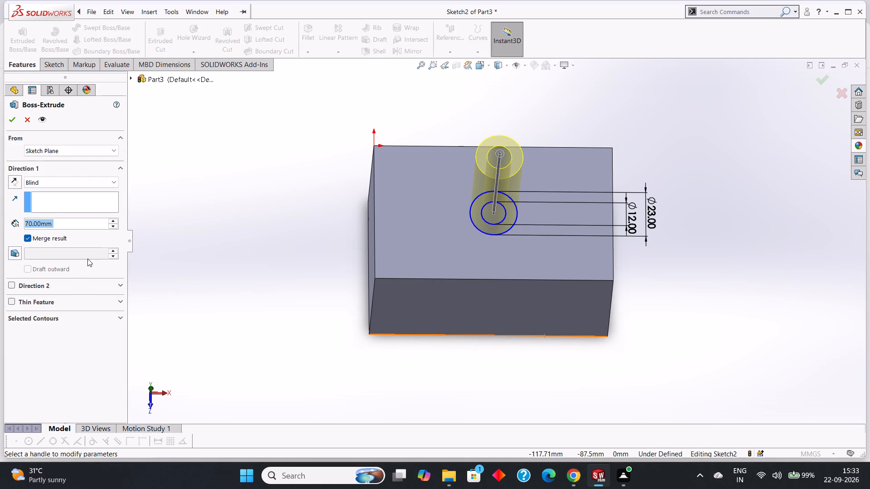
text(15)
key(Return)
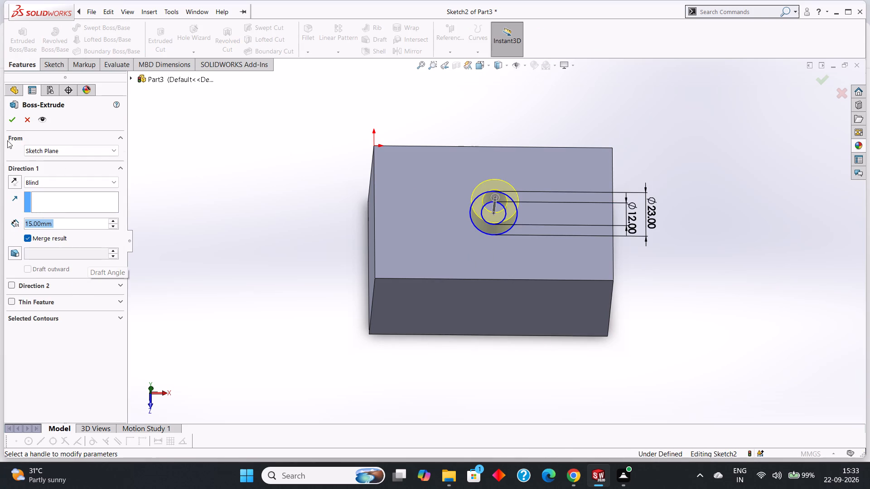
click(10, 122)
click(456, 400)
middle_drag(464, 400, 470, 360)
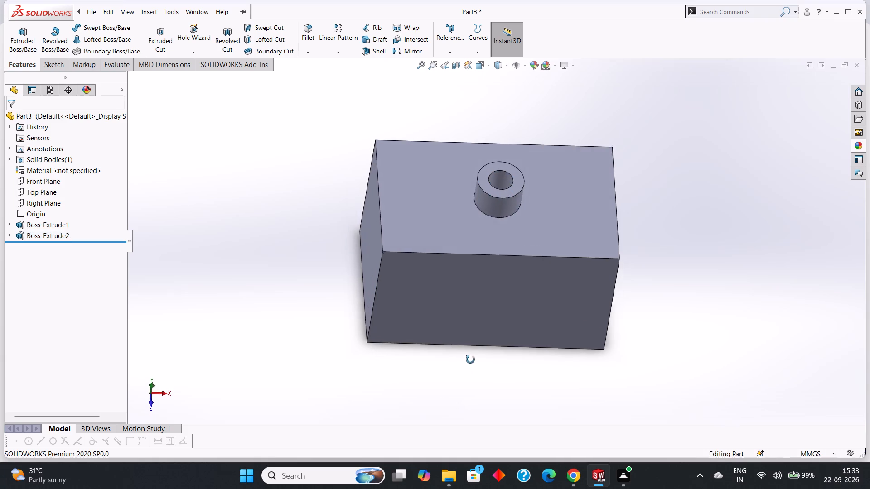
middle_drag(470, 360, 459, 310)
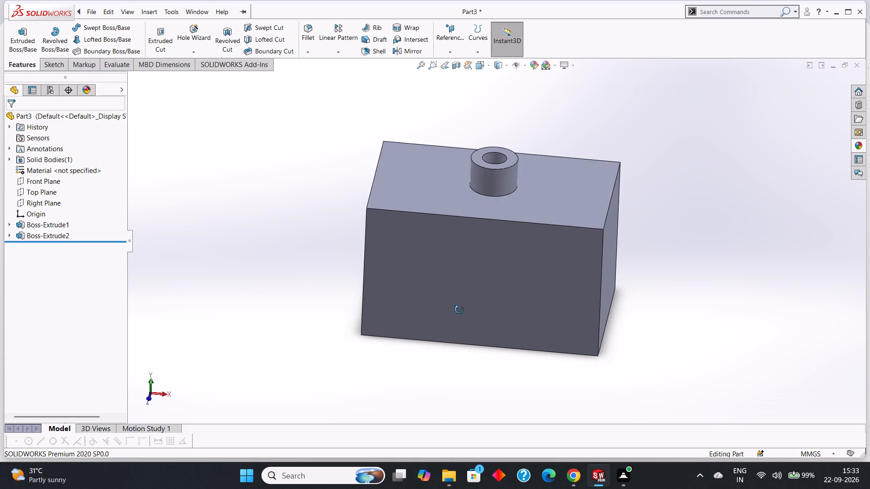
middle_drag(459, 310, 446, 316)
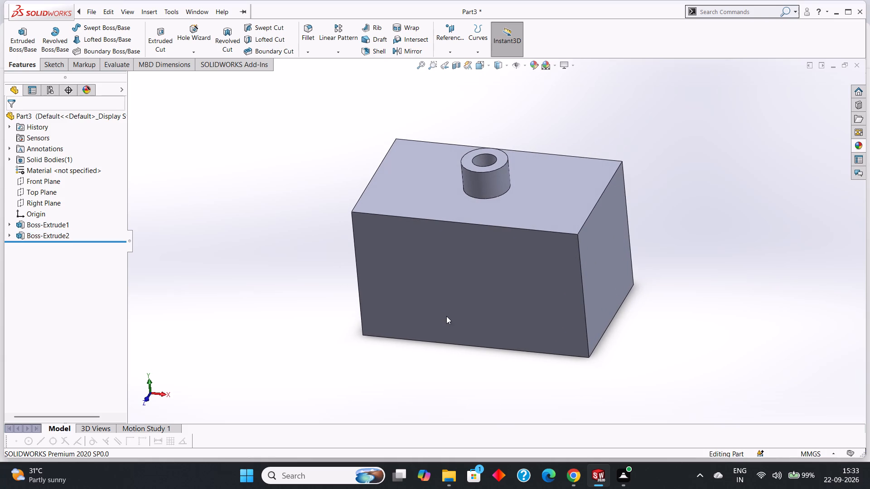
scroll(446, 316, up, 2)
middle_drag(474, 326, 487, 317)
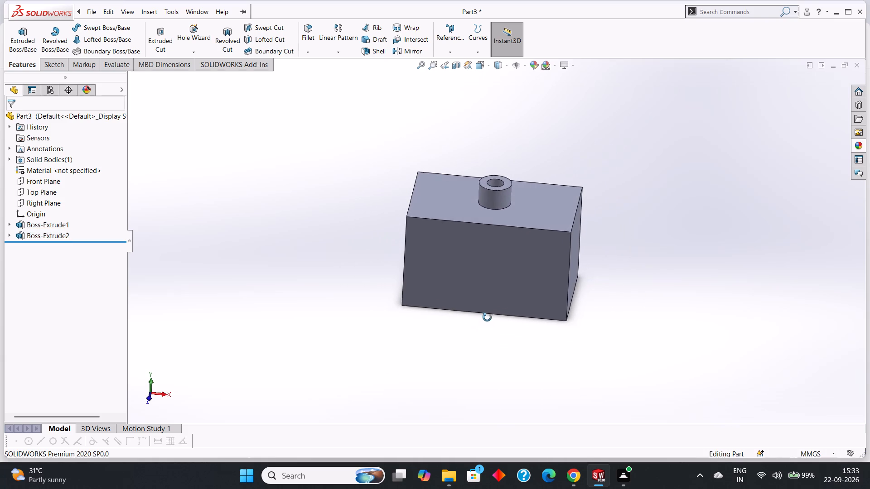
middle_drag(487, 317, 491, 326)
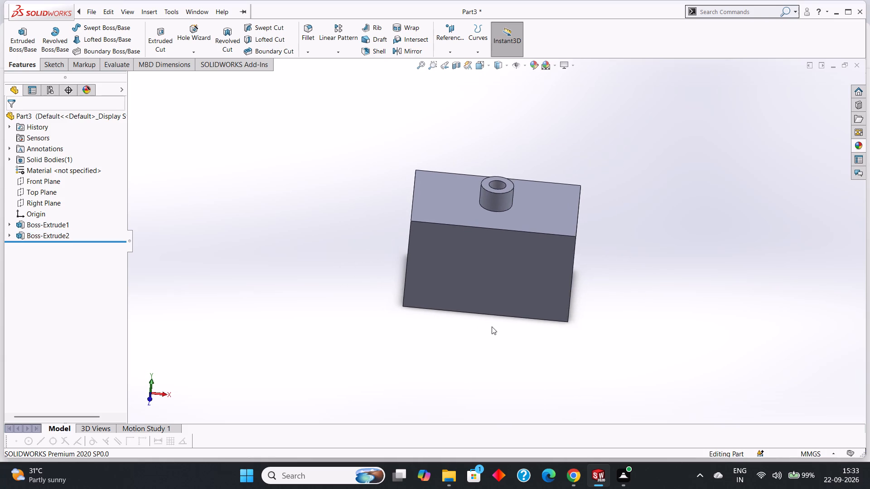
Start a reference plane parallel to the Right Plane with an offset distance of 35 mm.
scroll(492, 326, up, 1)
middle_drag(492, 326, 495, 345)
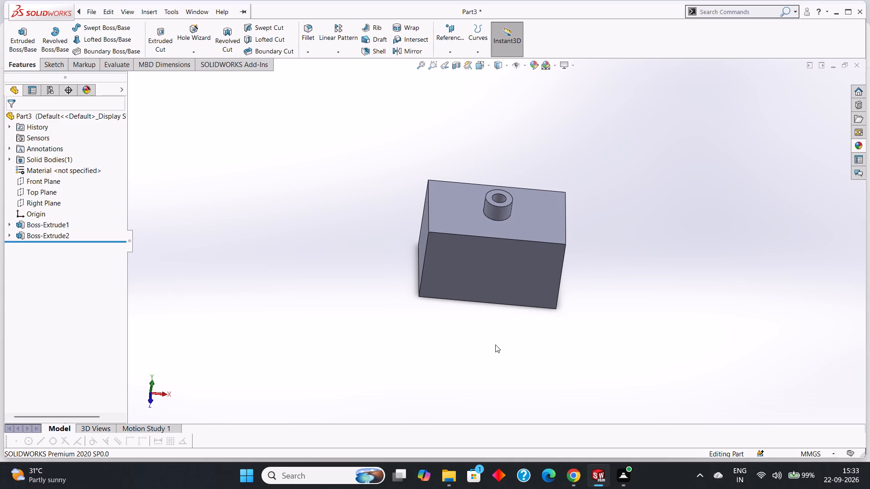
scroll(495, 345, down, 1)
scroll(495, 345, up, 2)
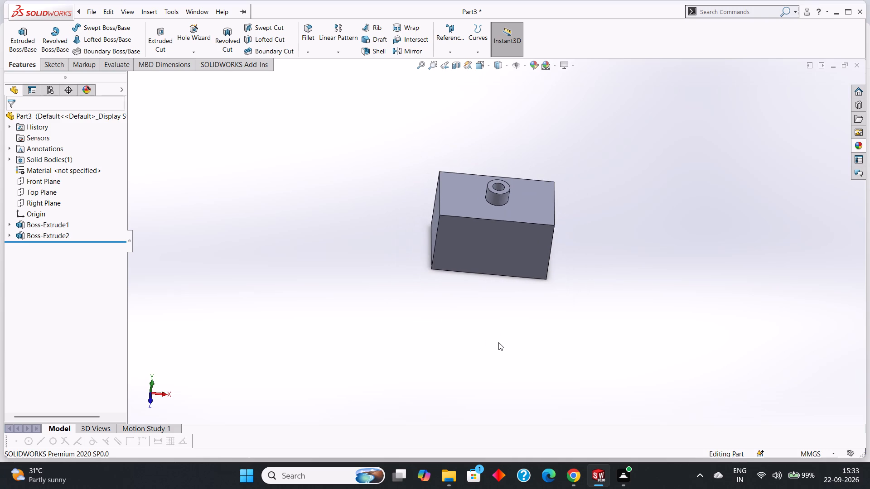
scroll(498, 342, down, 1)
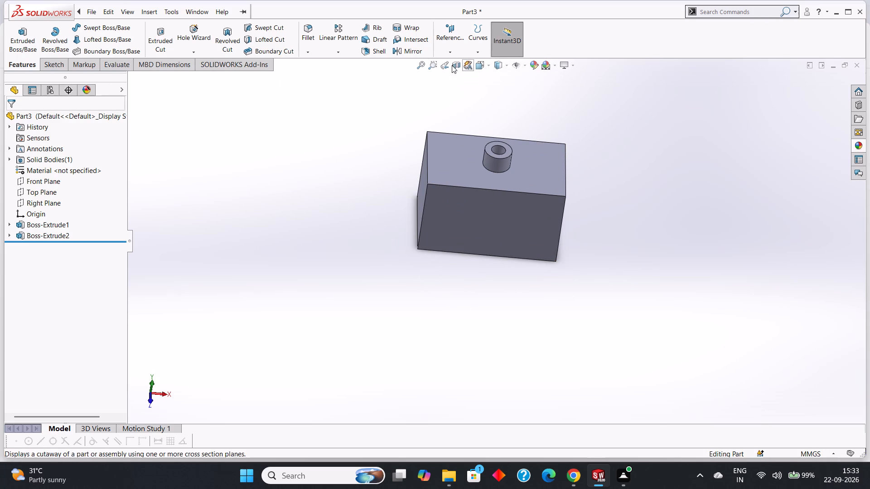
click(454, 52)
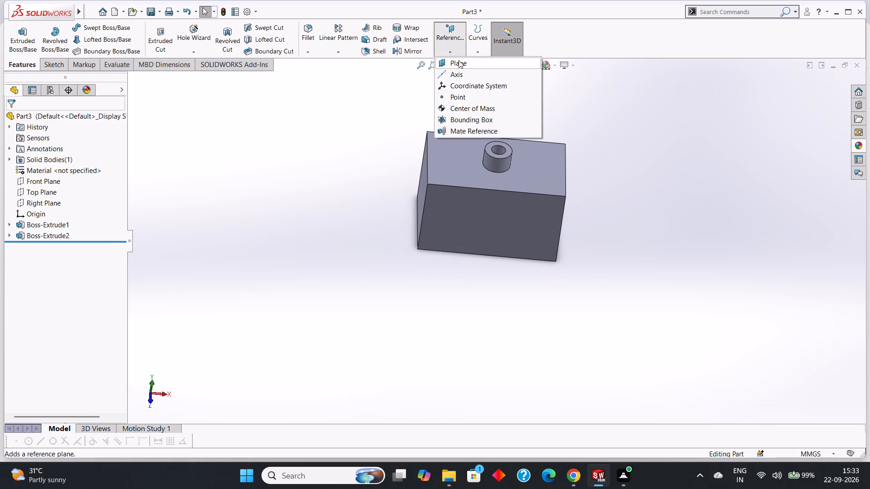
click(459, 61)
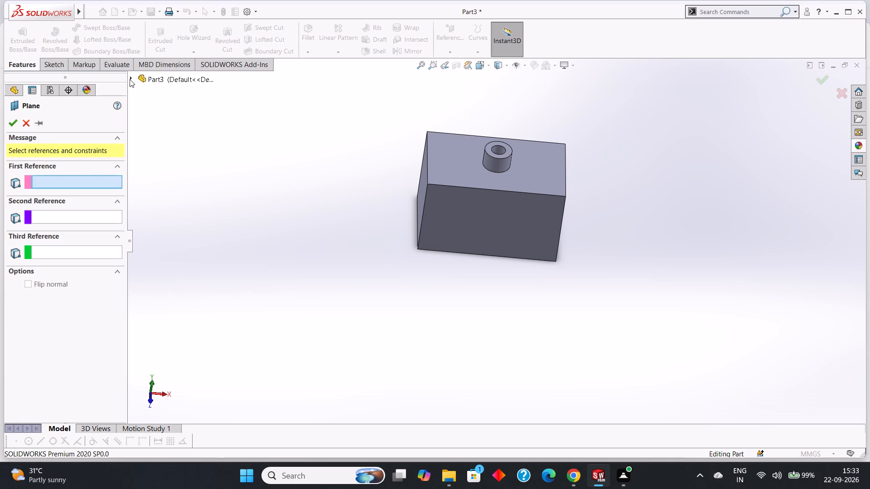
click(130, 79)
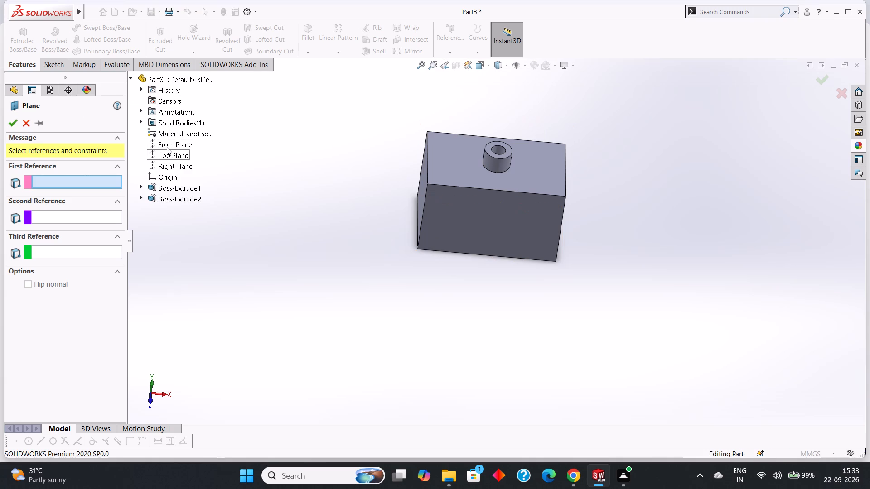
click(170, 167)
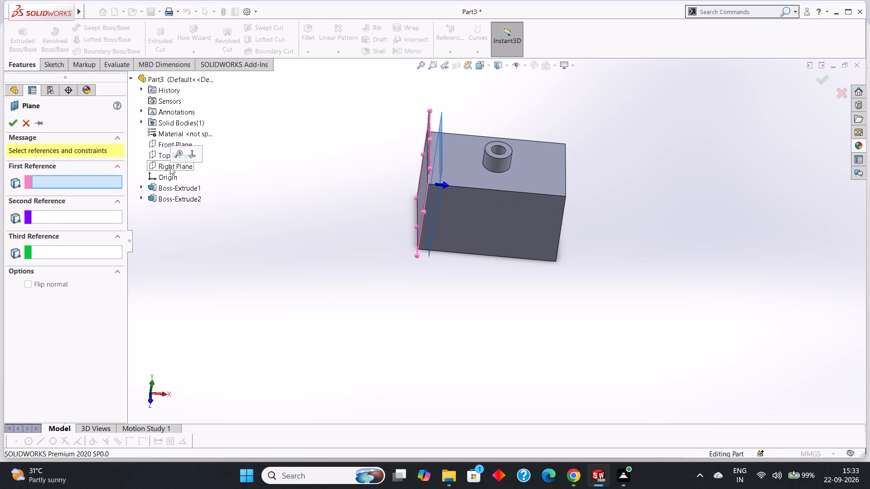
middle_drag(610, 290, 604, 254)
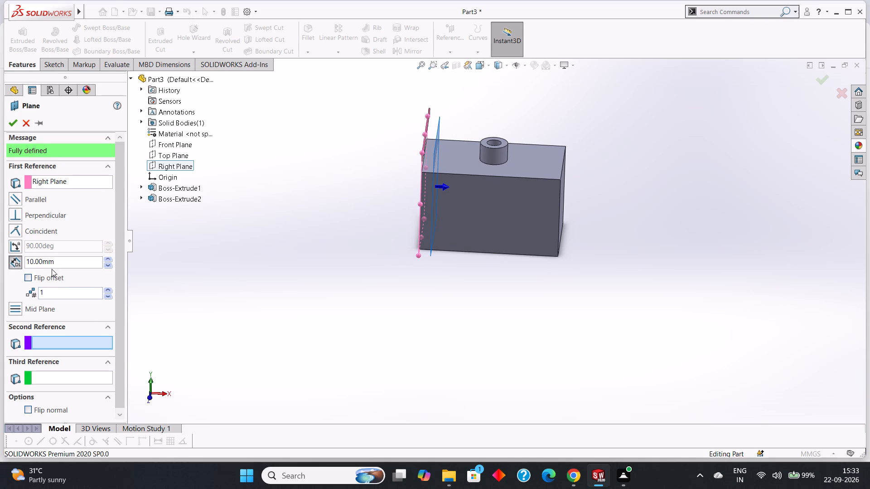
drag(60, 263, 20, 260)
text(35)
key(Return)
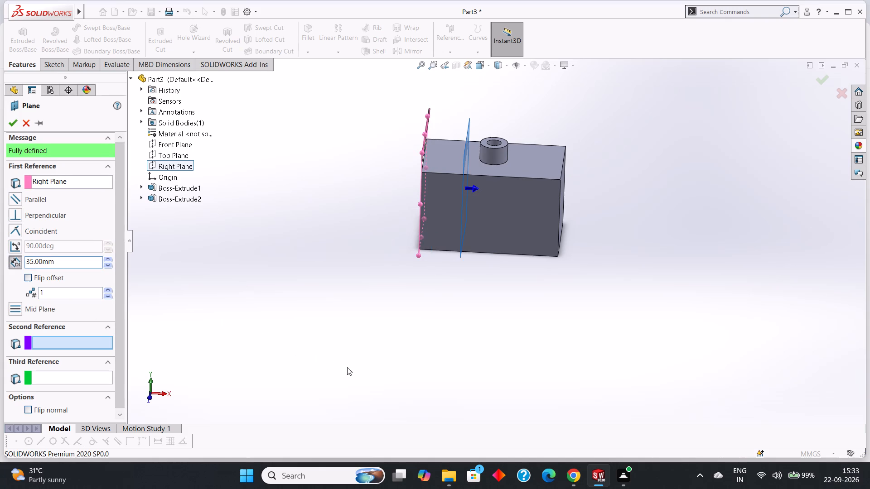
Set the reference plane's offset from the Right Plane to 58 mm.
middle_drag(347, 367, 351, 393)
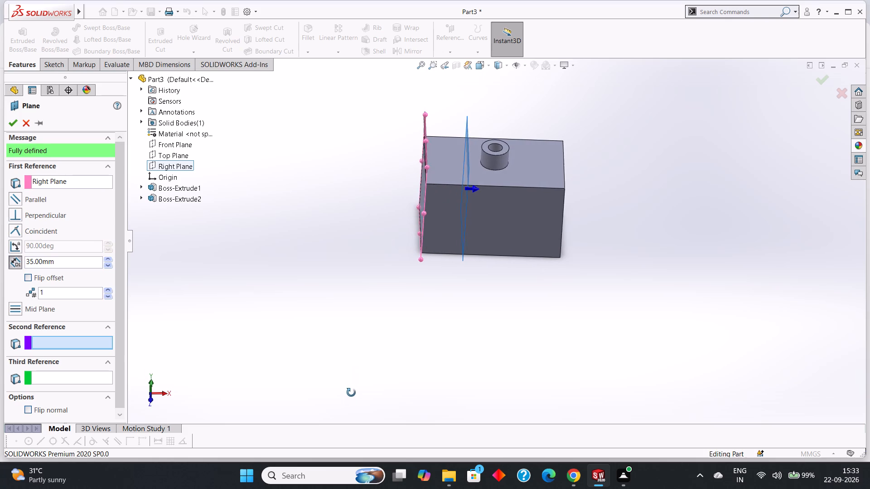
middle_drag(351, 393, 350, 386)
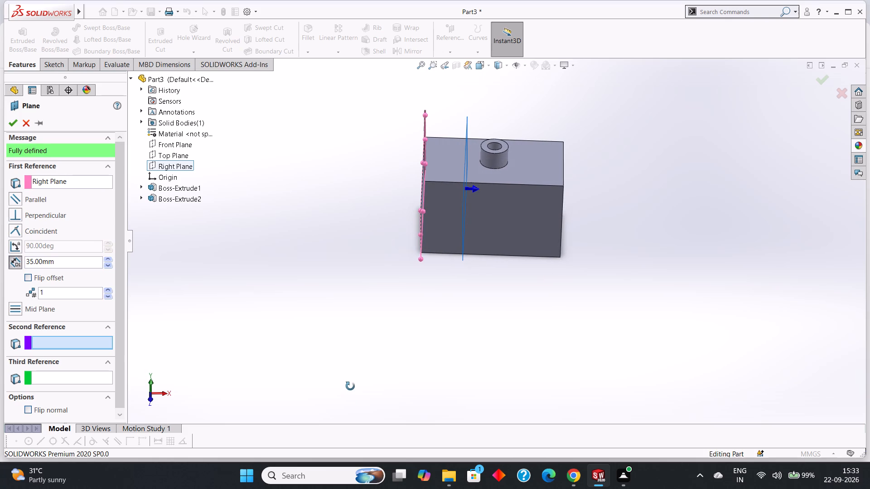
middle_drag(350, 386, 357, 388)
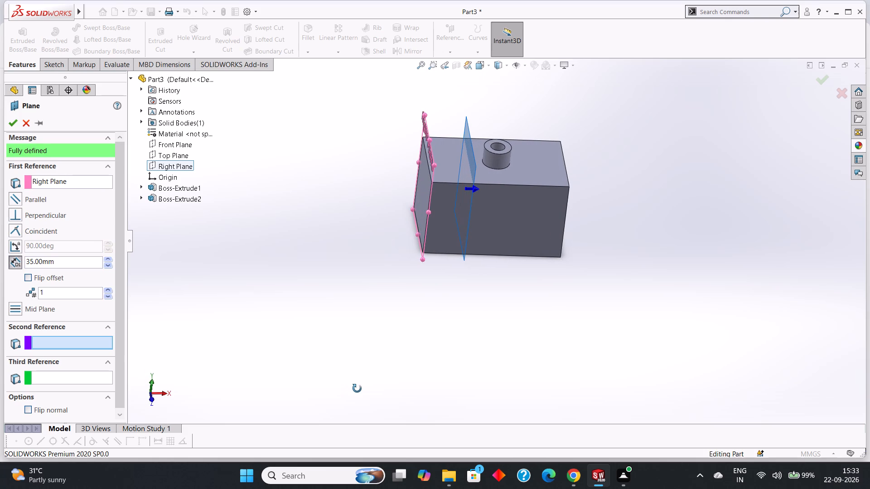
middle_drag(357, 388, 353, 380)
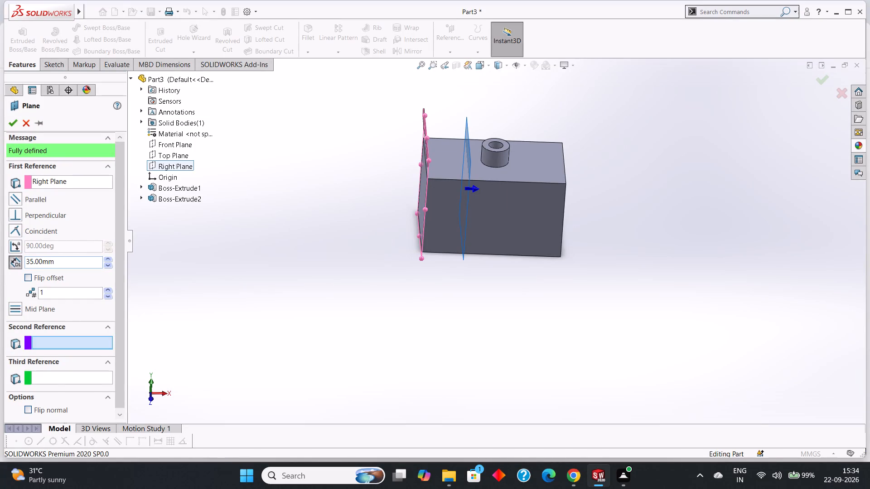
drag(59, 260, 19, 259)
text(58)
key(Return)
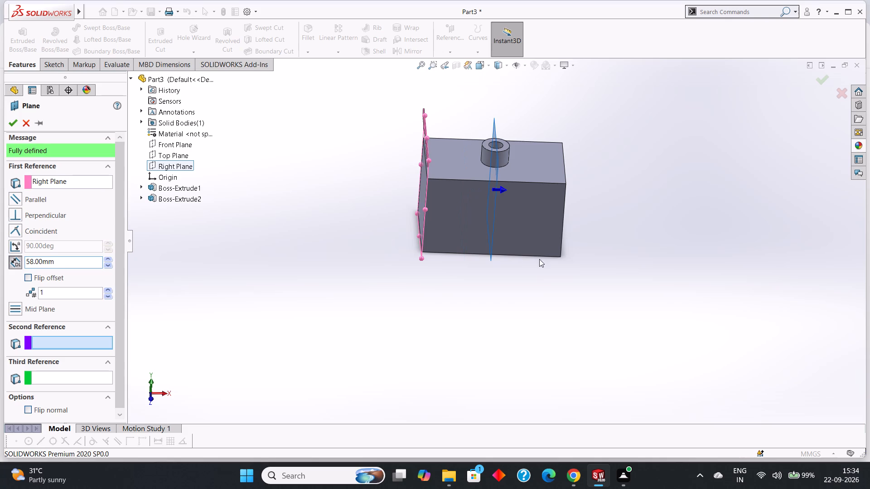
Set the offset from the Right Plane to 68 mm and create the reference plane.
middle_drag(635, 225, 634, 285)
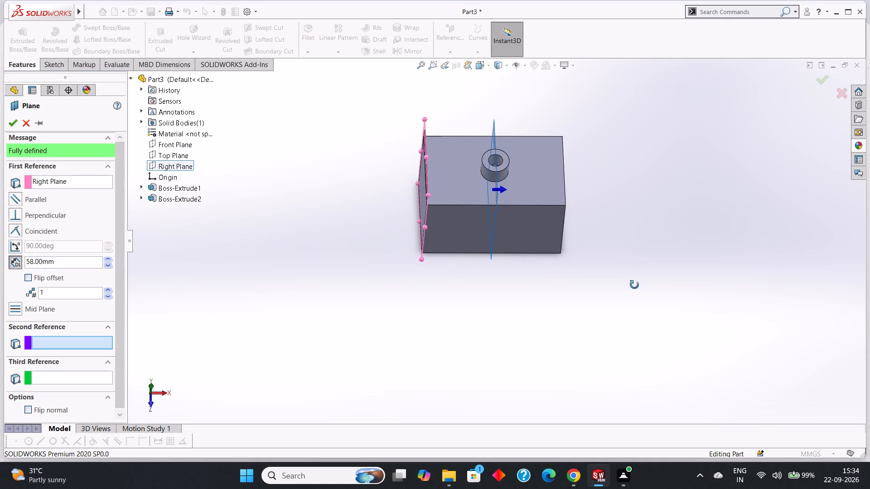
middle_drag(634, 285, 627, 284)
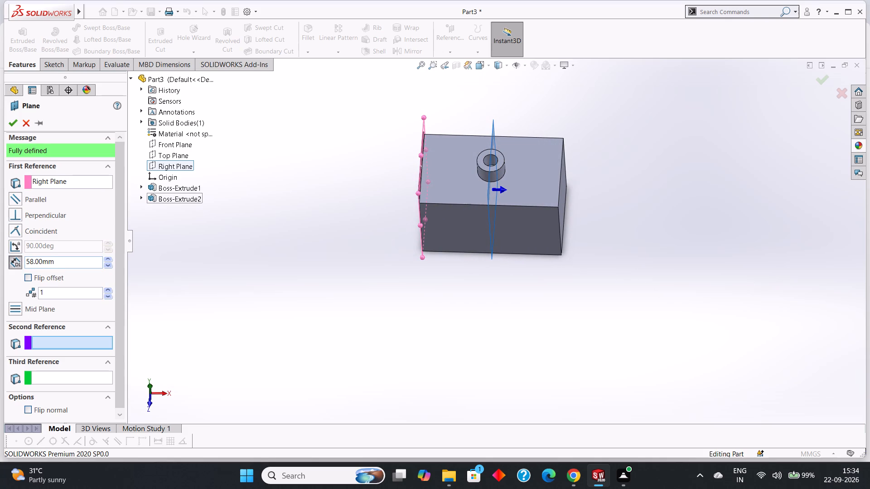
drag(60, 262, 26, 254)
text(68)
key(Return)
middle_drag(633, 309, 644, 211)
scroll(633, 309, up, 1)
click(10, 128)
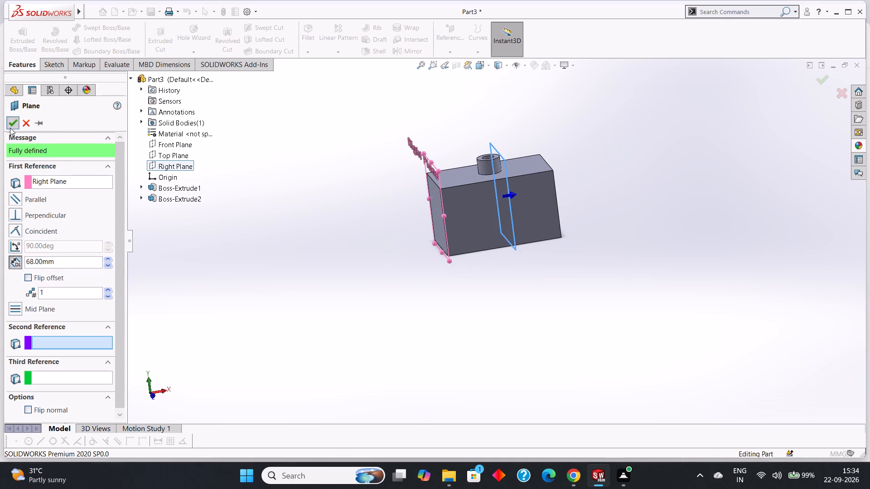
Examine the new plane's position relative to the block and boss, both straight on and at an angle.
middle_drag(574, 286, 568, 289)
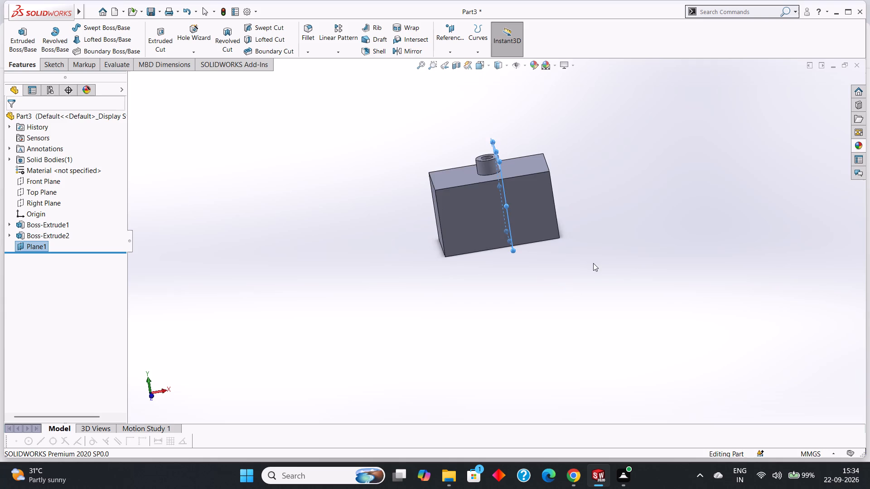
middle_drag(593, 263, 522, 332)
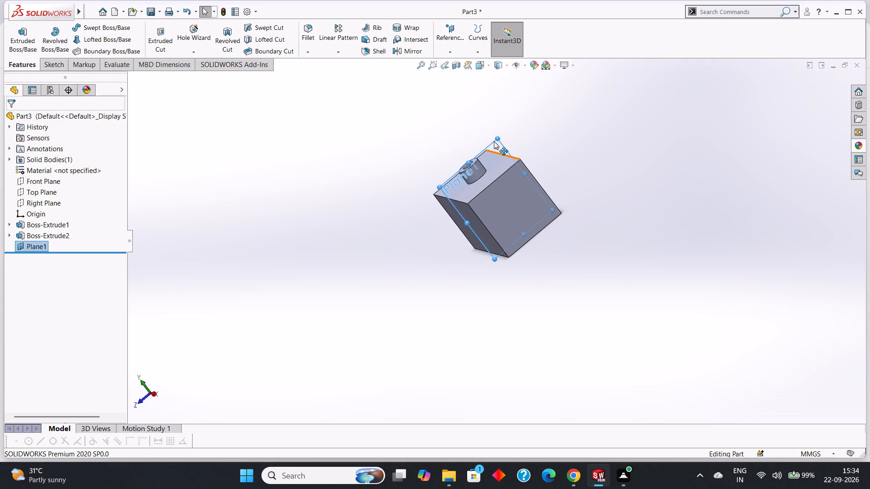
click(493, 143)
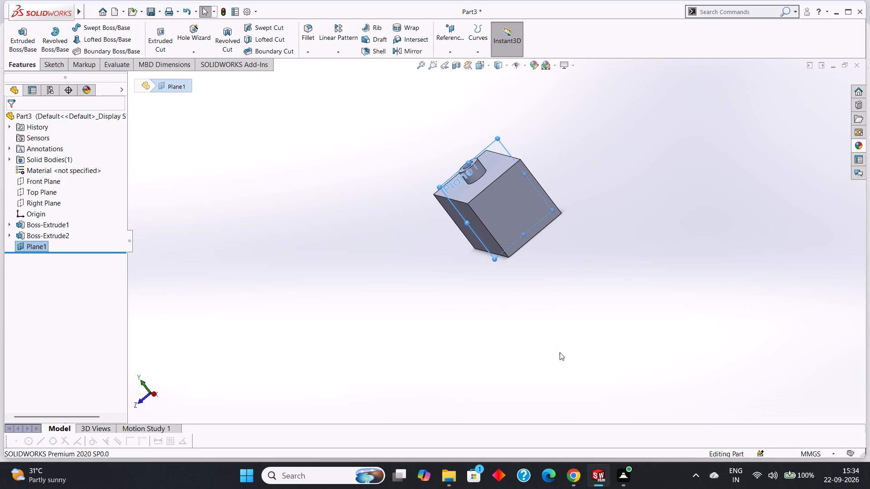
key(ctrl+8)
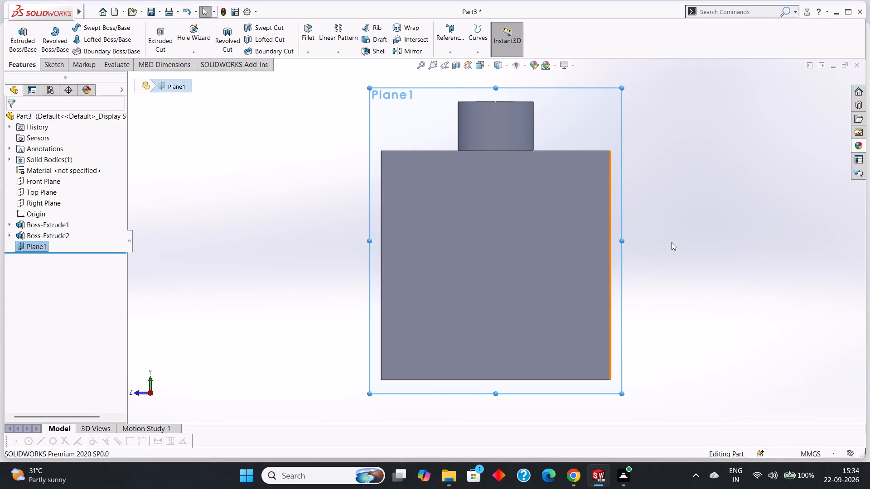
middle_drag(680, 267, 749, 301)
scroll(747, 321, up, 2)
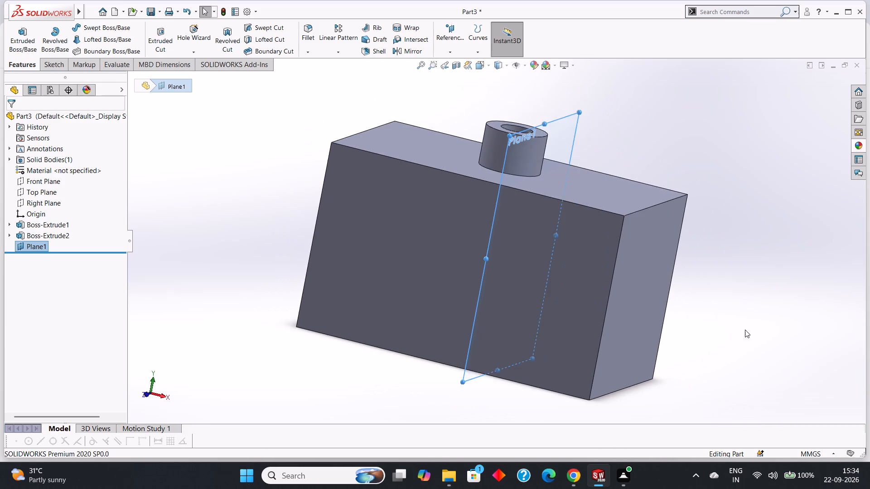
scroll(745, 337, up, 1)
middle_drag(745, 337, 752, 355)
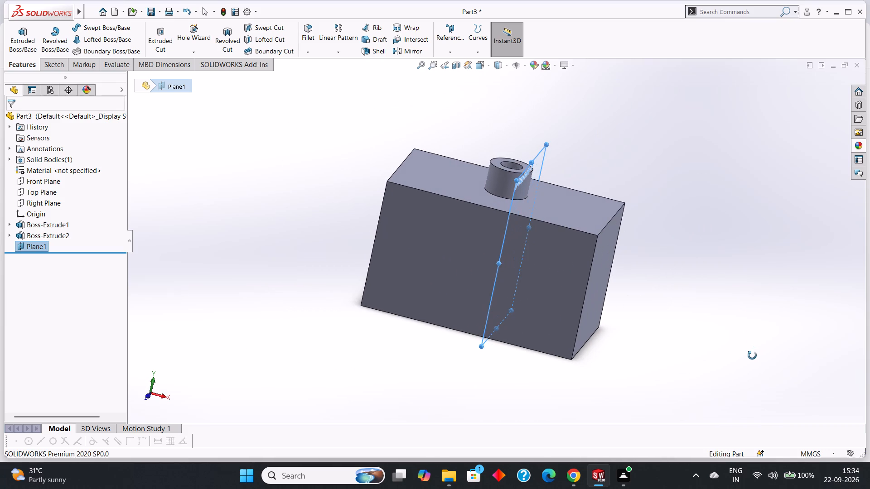
middle_drag(752, 355, 749, 355)
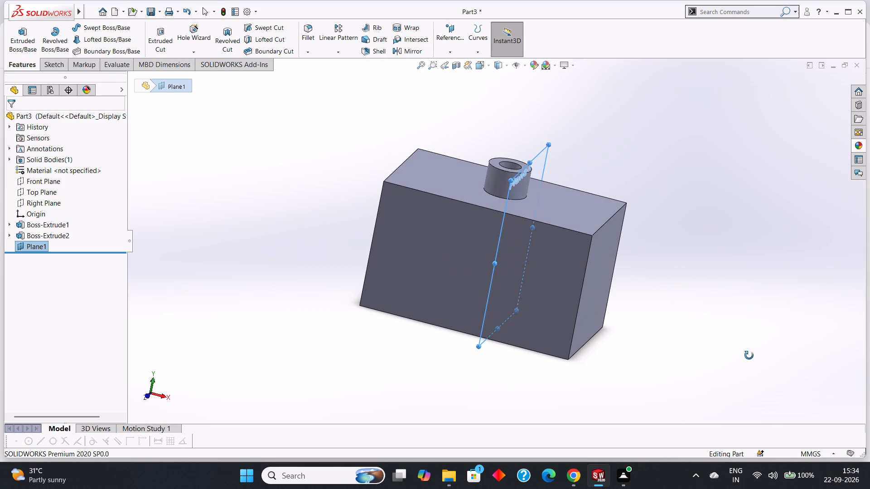
middle_drag(749, 355, 744, 353)
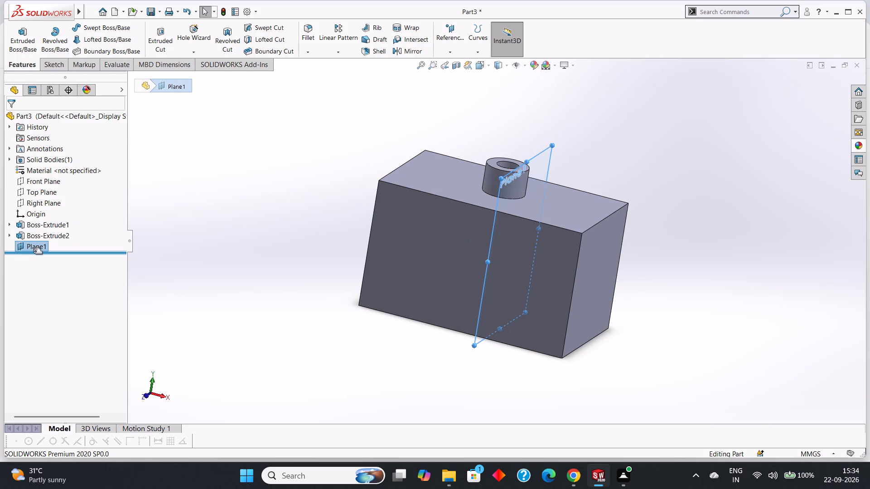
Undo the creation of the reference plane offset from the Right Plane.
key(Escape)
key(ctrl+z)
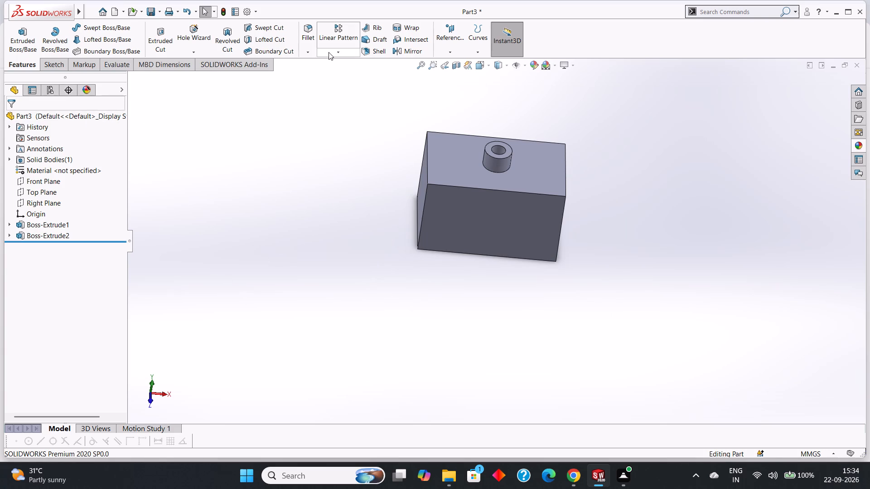
Create a reference plane offset 35 mm from the Front Plane, passing through the middle of the block and boss.
click(449, 55)
click(452, 63)
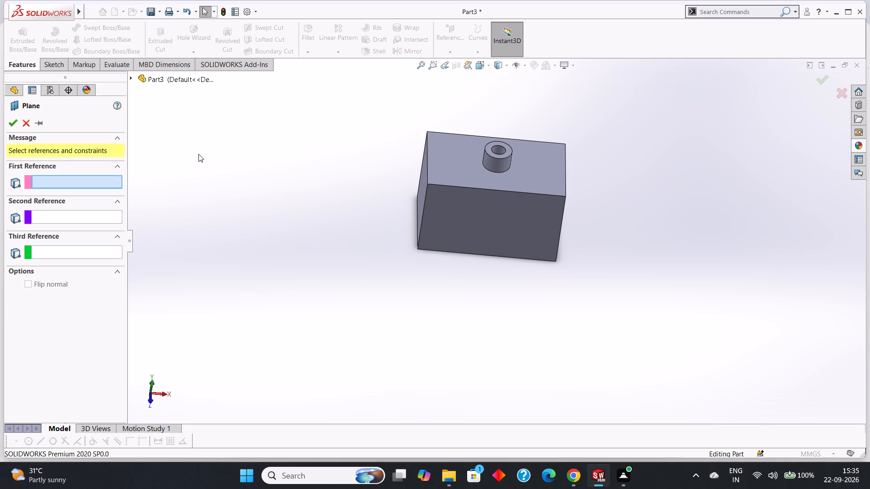
click(136, 77)
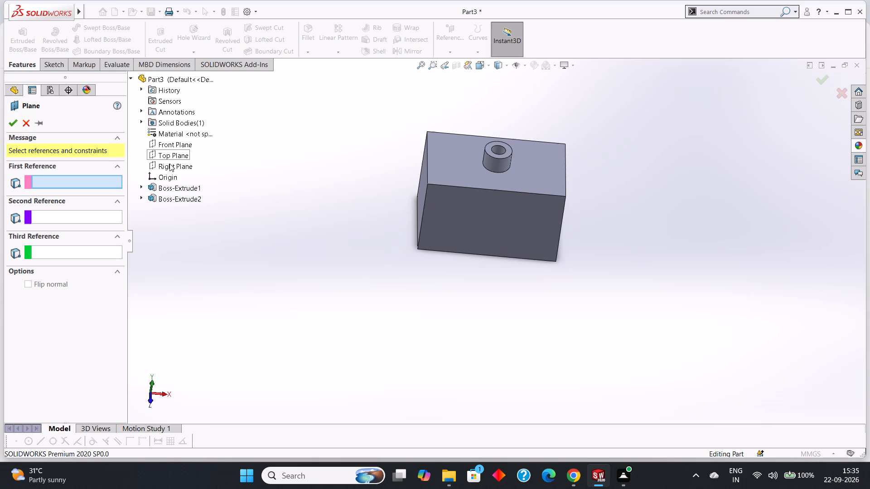
click(173, 143)
middle_drag(328, 291, 324, 263)
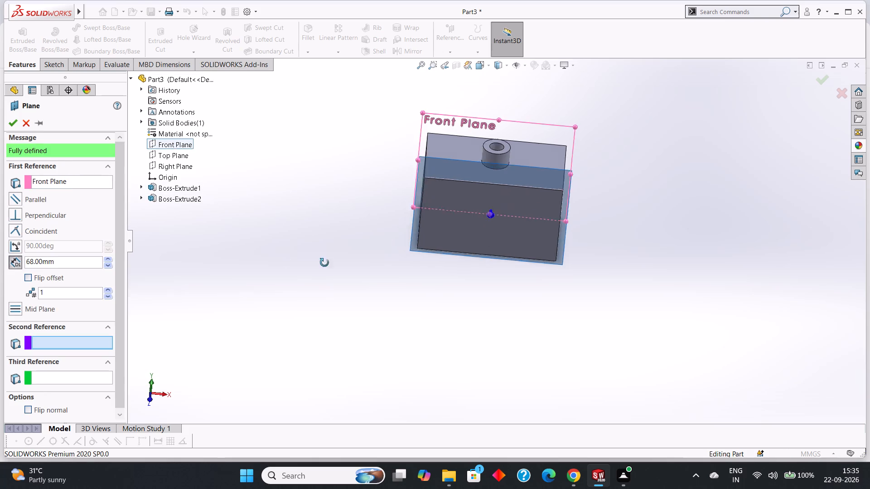
middle_drag(324, 263, 295, 219)
scroll(322, 210, down, 1)
middle_drag(402, 315, 353, 329)
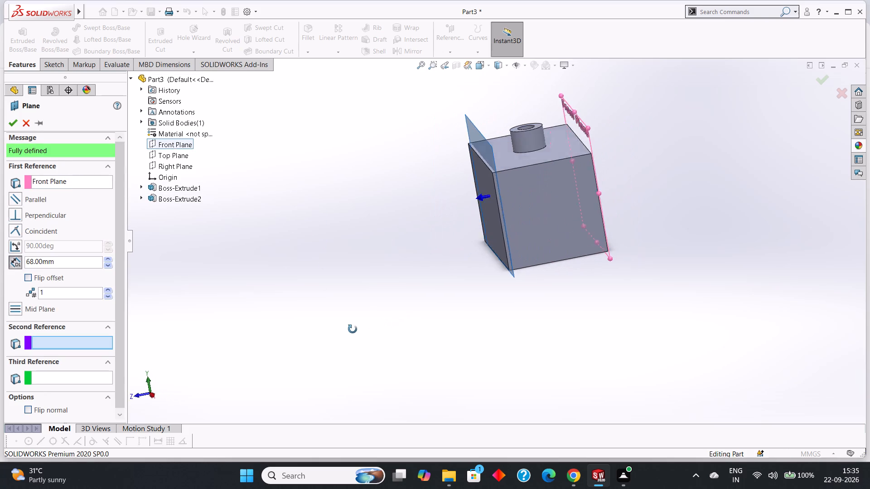
middle_drag(353, 329, 350, 329)
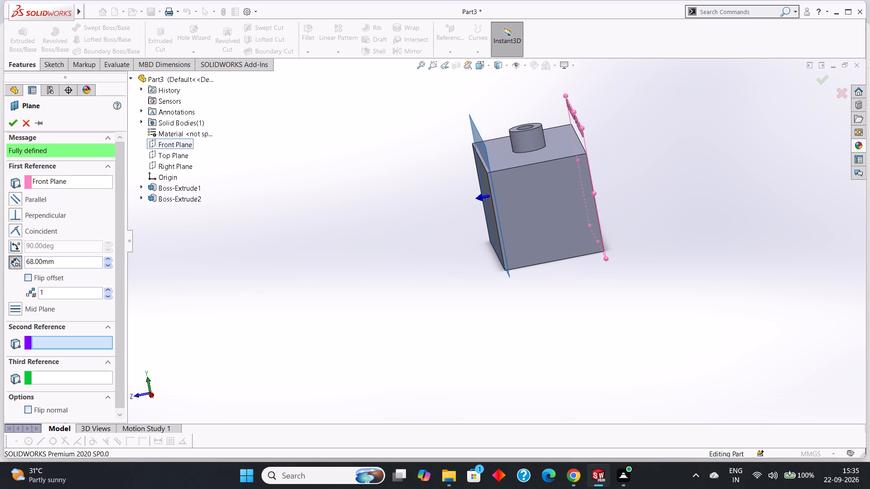
click(64, 258)
drag(78, 260, 0, 259)
text(35)
key(Return)
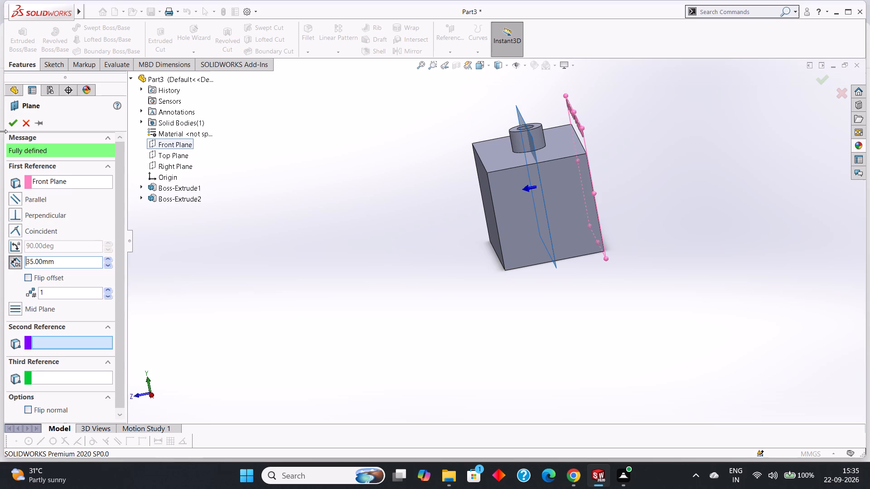
click(15, 125)
middle_drag(392, 291, 439, 308)
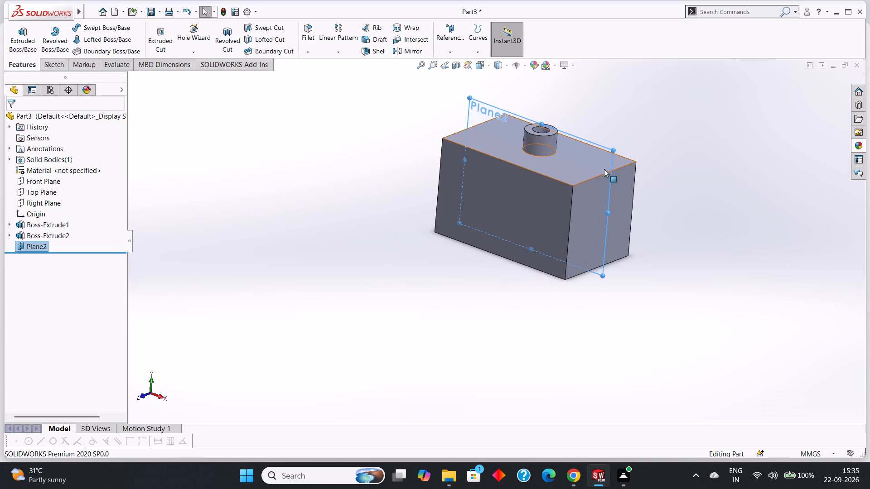
scroll(657, 202, down, 1)
middle_drag(687, 229, 706, 207)
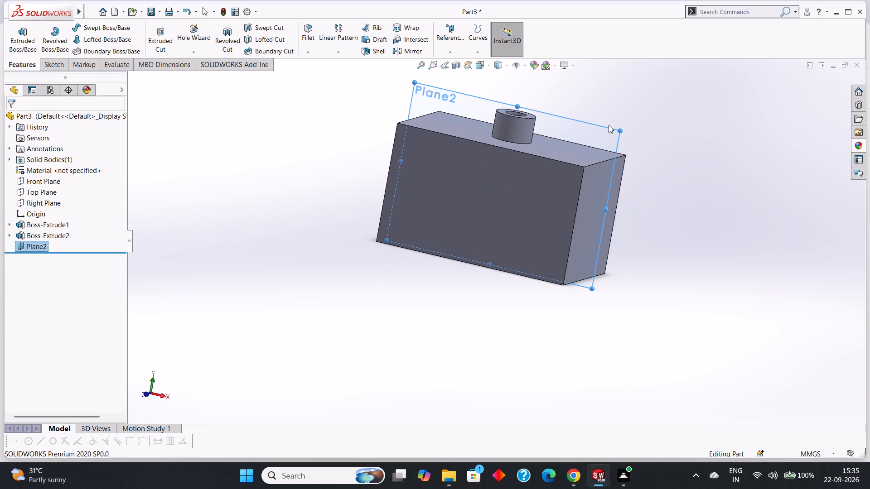
Sketch a sloped line about 49 mm long on Plane2, from the boss's upper right corner to the block's upper right corner.
click(604, 125)
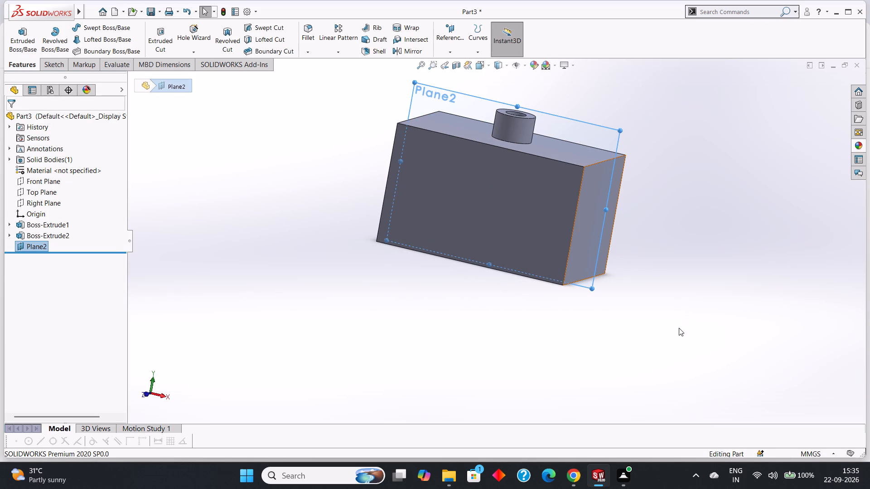
key(ctrl+8)
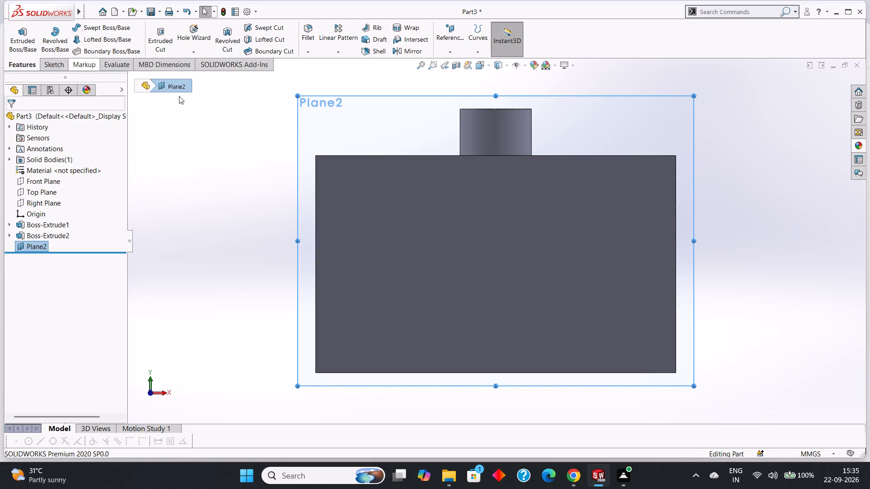
right_click(651, 108)
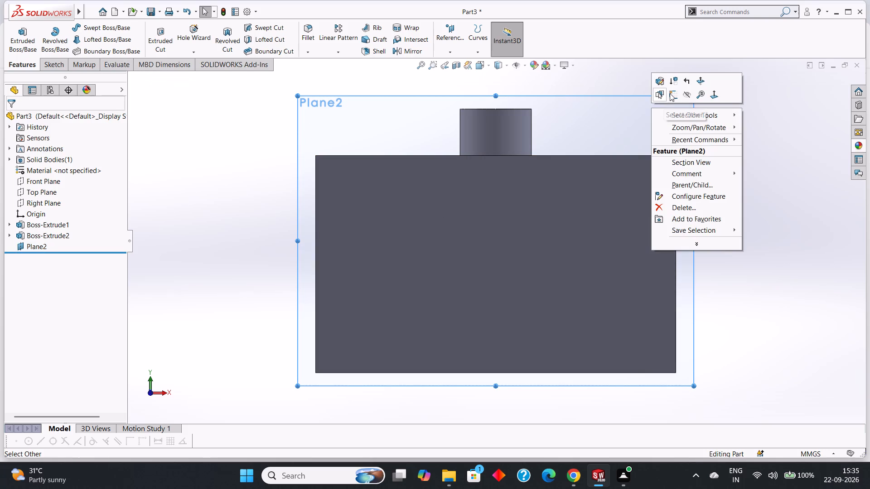
click(670, 93)
click(90, 26)
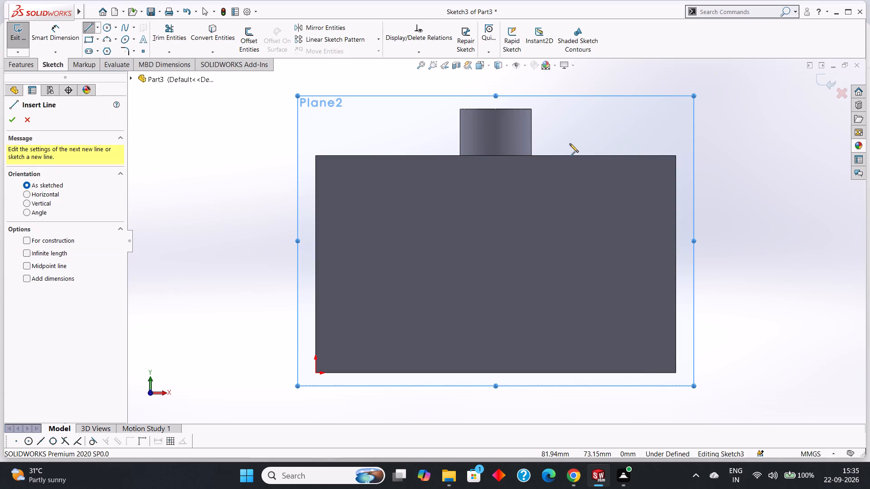
click(531, 109)
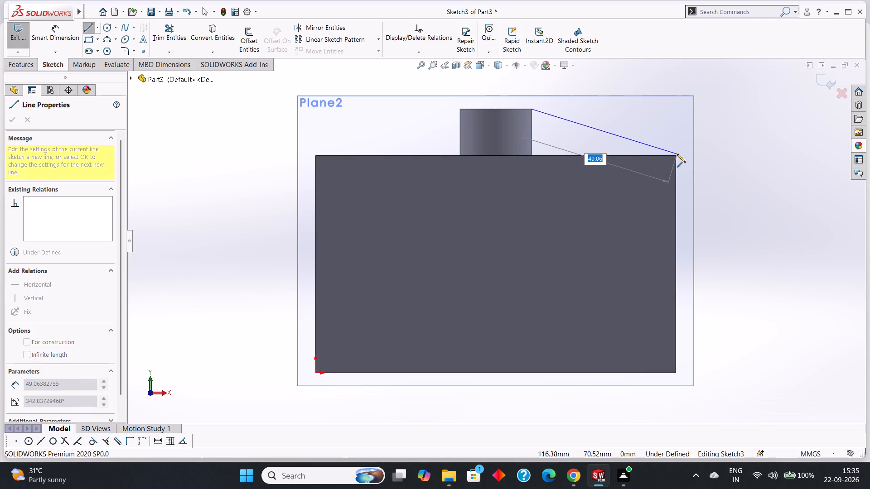
click(677, 157)
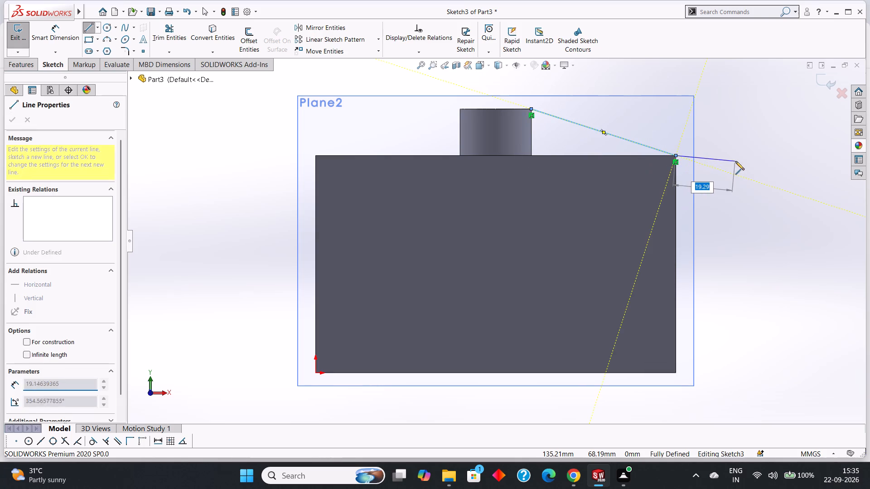
right_click(735, 161)
click(745, 168)
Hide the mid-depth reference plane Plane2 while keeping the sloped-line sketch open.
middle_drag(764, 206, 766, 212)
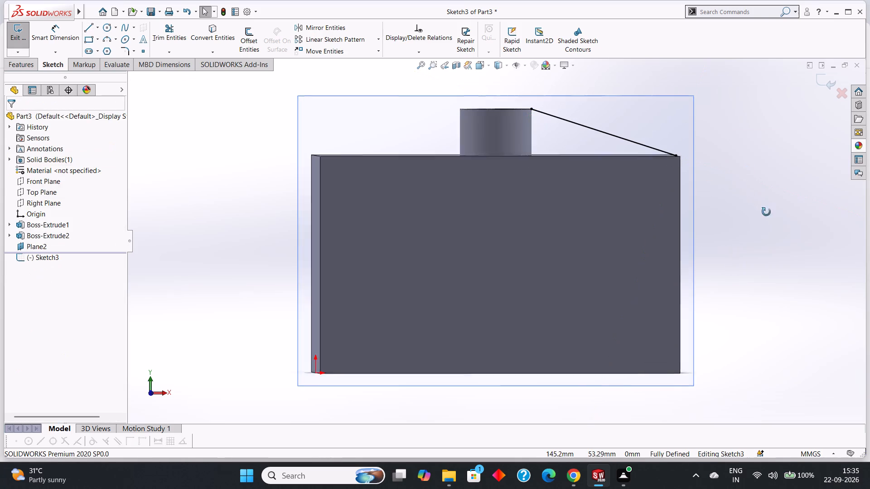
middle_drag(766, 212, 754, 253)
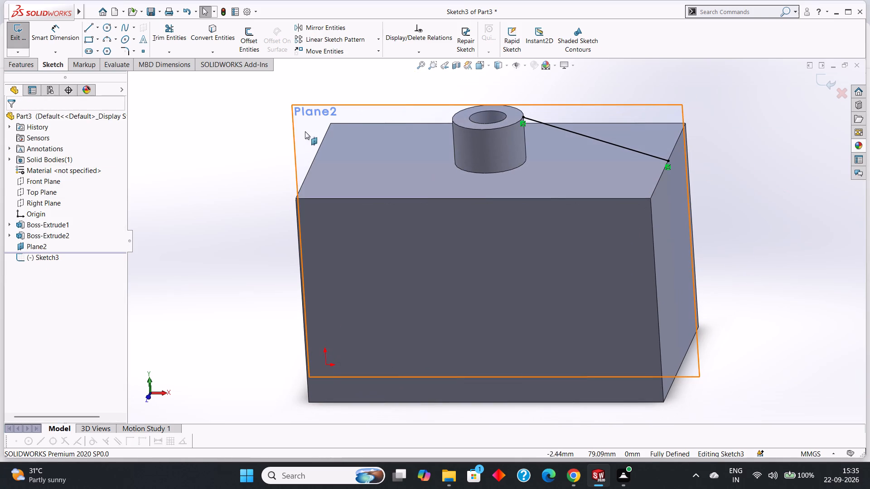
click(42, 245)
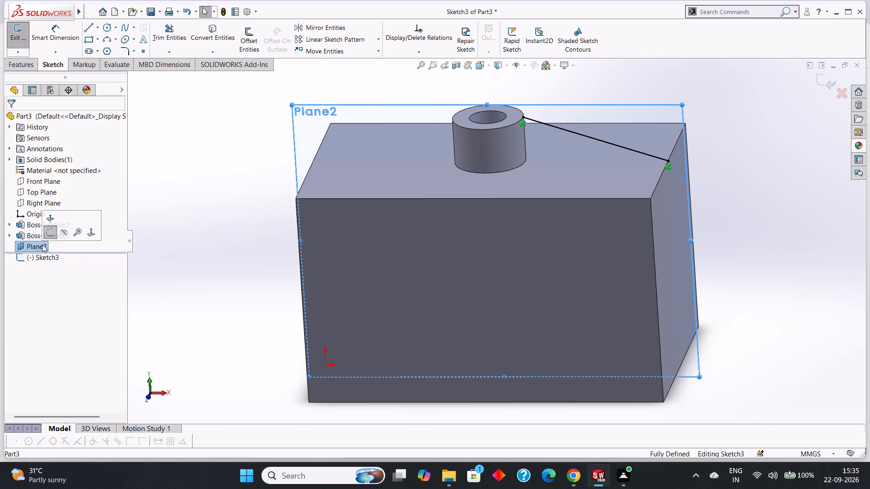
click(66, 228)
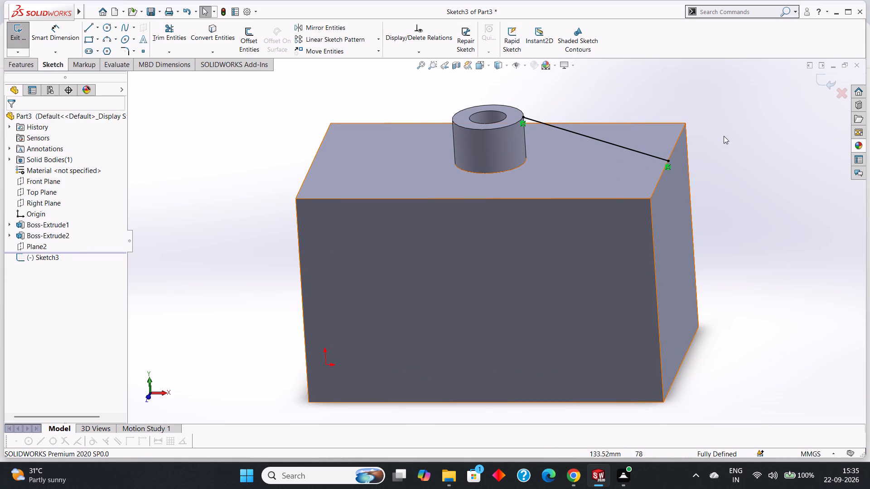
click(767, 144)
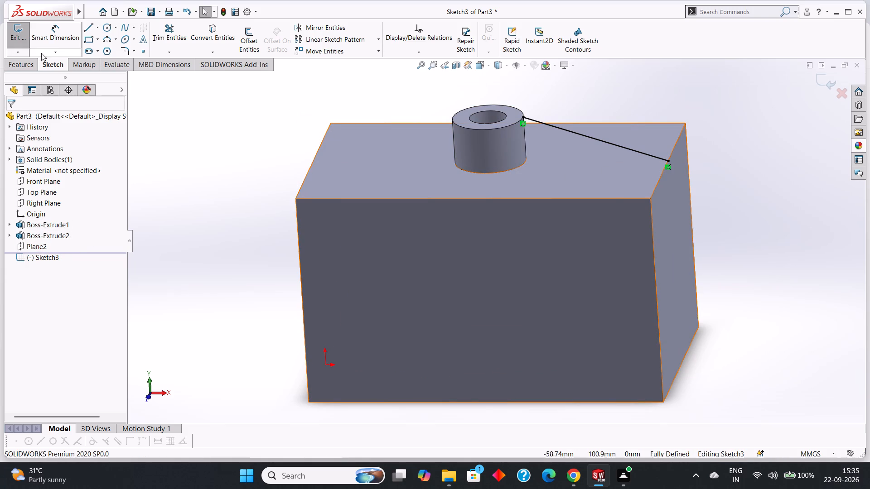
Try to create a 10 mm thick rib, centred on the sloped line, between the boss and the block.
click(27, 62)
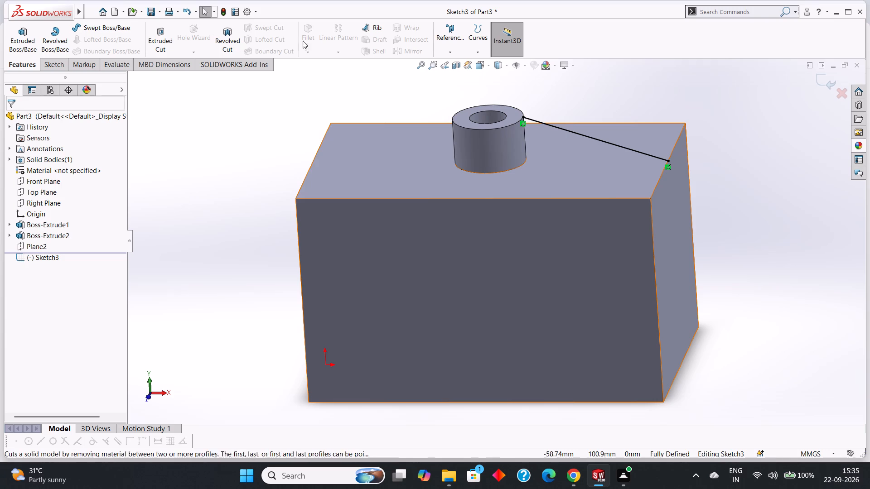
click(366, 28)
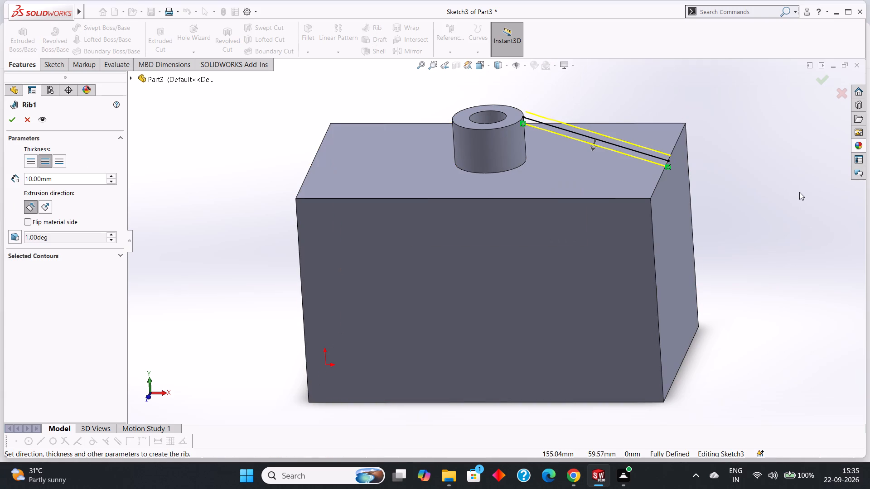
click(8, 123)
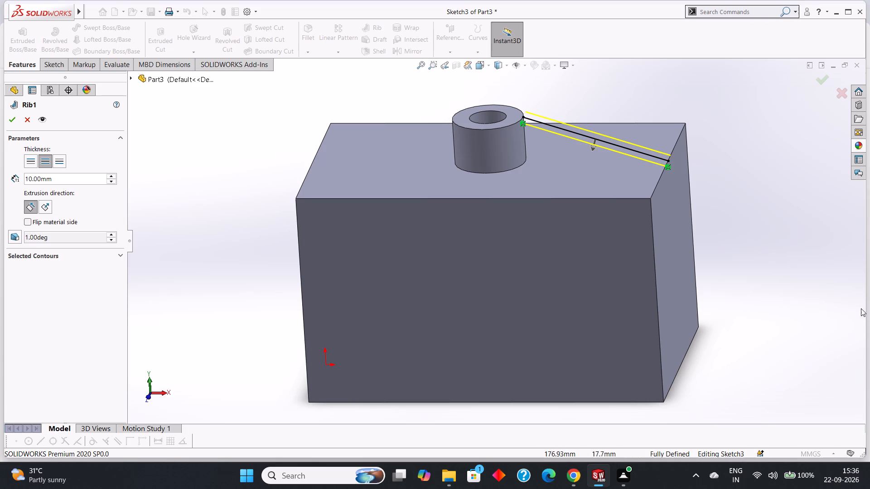
Examine the rib preview from several angles, especially where the sloped line meets the boss and the block's edge.
middle_drag(813, 267, 788, 345)
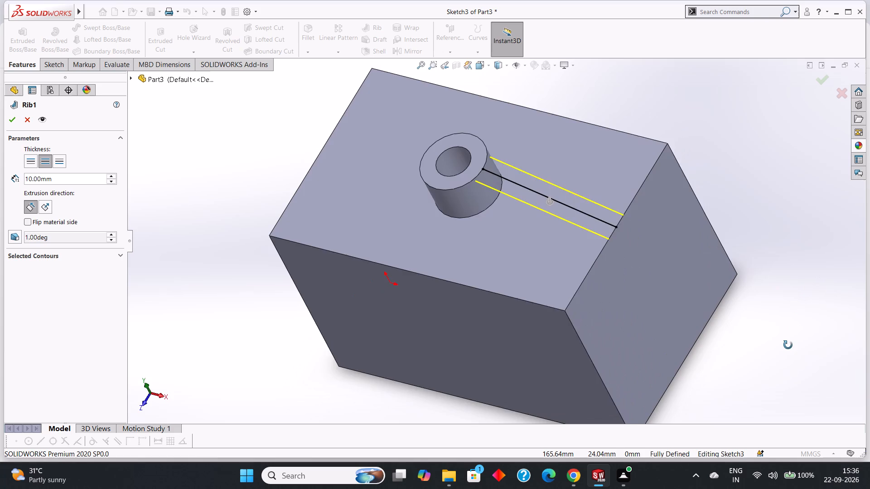
middle_drag(788, 345, 779, 369)
scroll(776, 340, down, 3)
scroll(768, 336, up, 3)
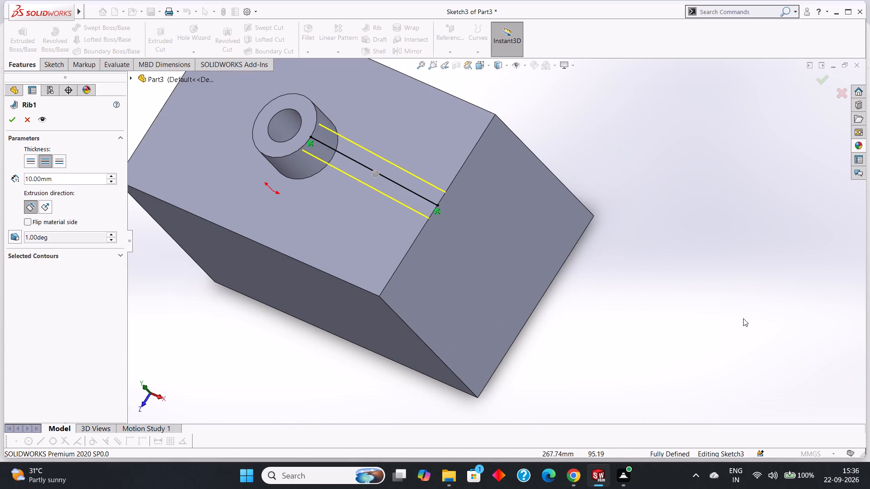
middle_drag(706, 294, 729, 241)
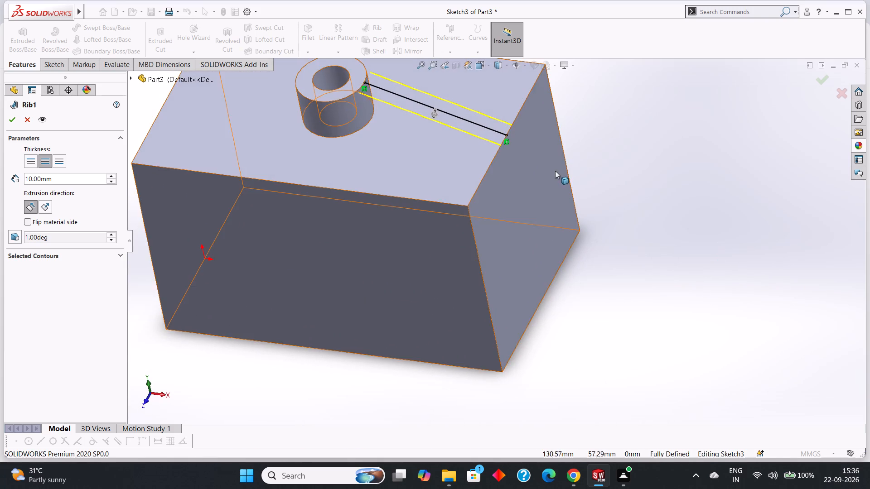
scroll(556, 171, down, 4)
scroll(363, 171, up, 4)
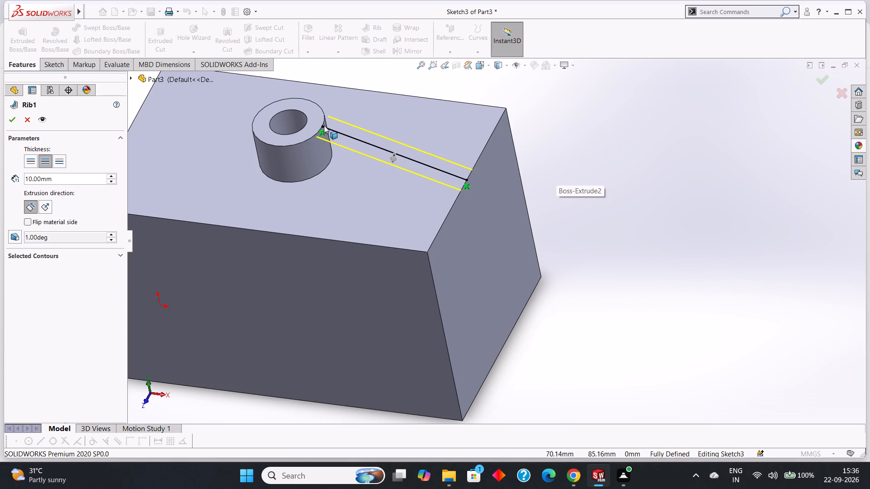
scroll(324, 125, down, 4)
scroll(401, 168, down, 3)
scroll(405, 174, up, 1)
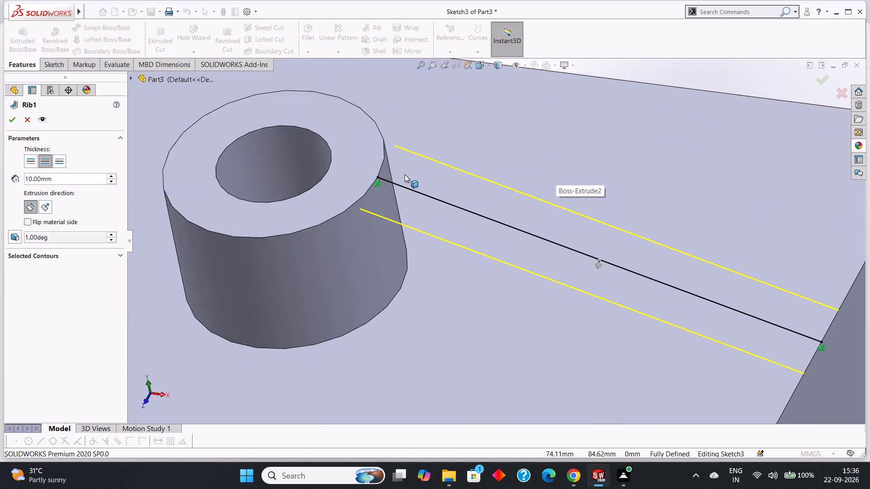
scroll(405, 174, up, 3)
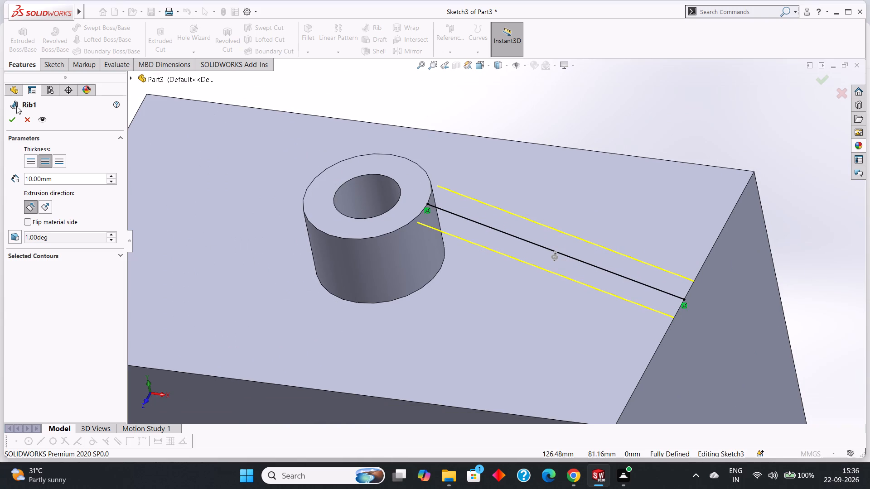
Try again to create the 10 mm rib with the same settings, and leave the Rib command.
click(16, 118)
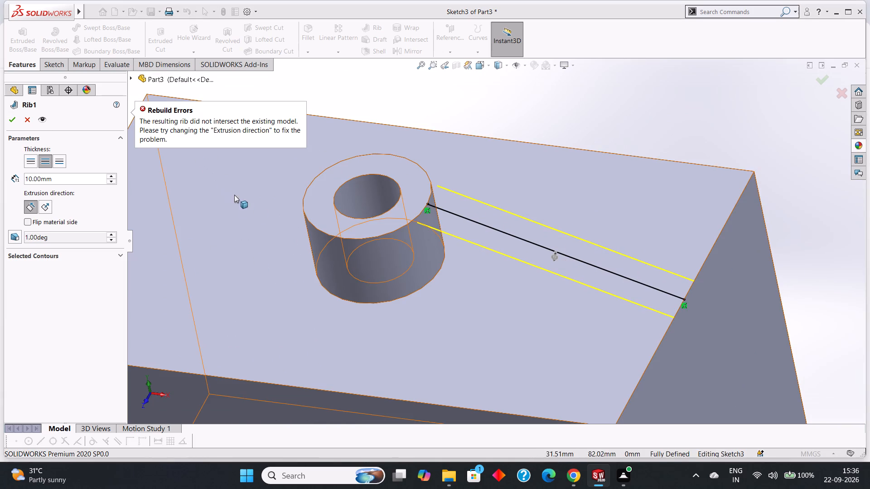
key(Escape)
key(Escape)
Examine up close how the sloped line's upper end meets the boss's top rim.
middle_drag(649, 231, 649, 231)
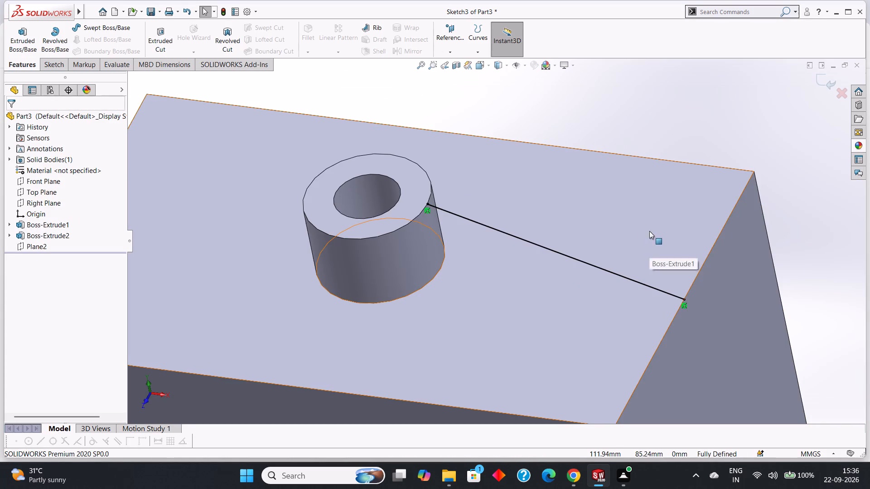
middle_drag(649, 231, 663, 180)
scroll(498, 201, down, 5)
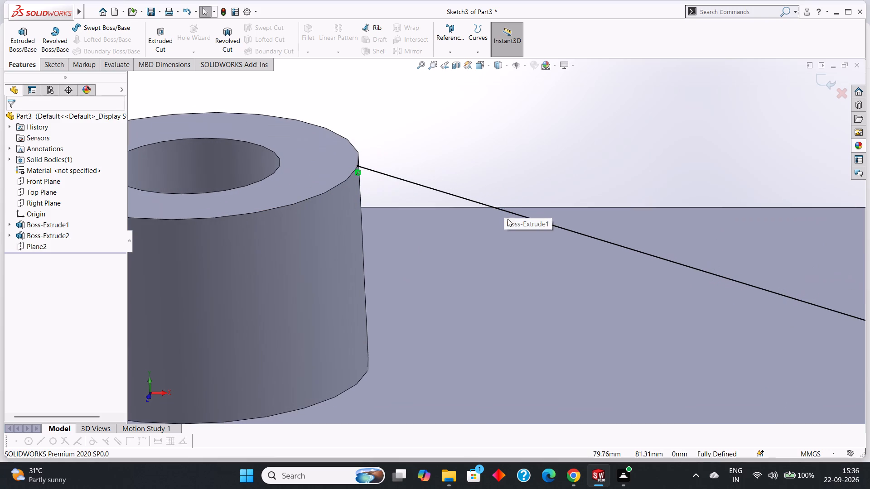
scroll(379, 194, down, 9)
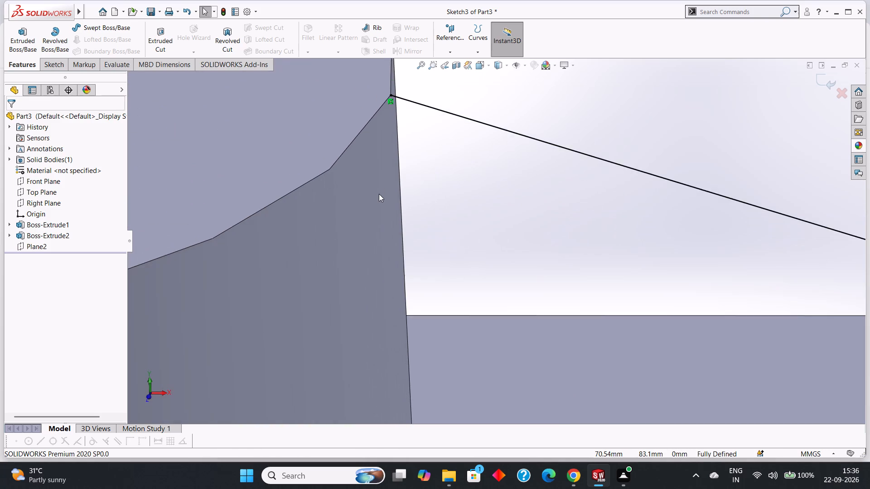
scroll(379, 194, up, 15)
scroll(431, 211, up, 4)
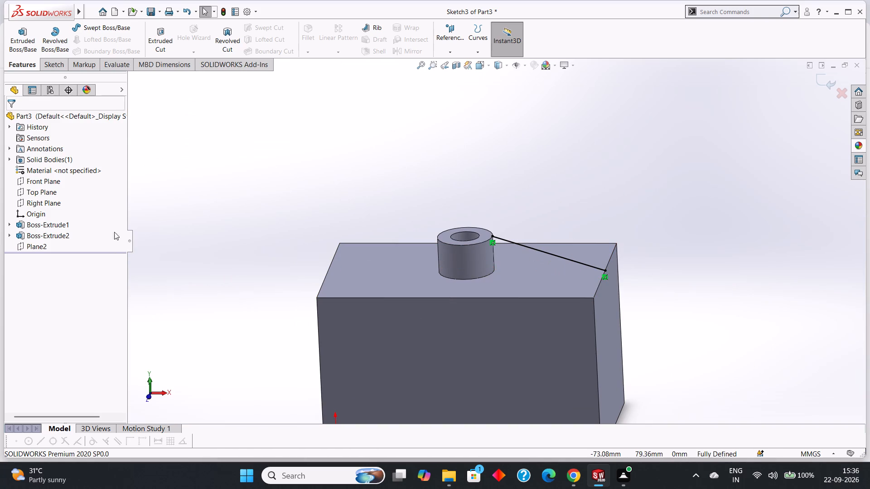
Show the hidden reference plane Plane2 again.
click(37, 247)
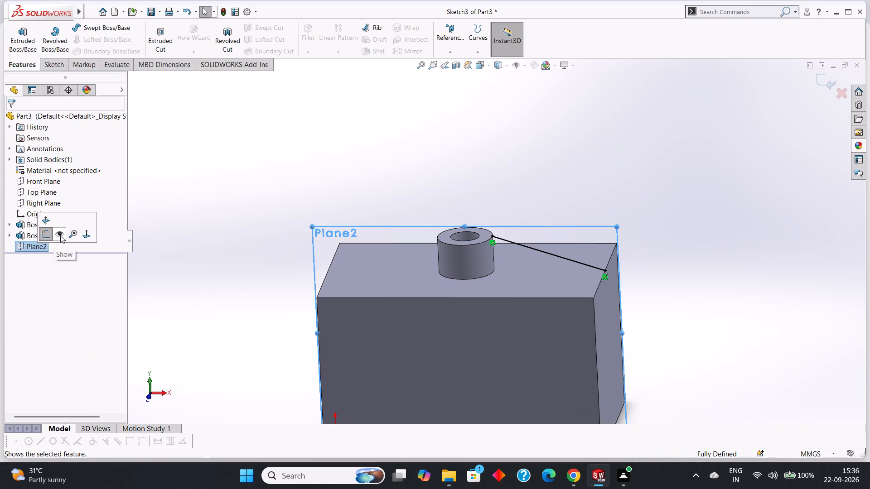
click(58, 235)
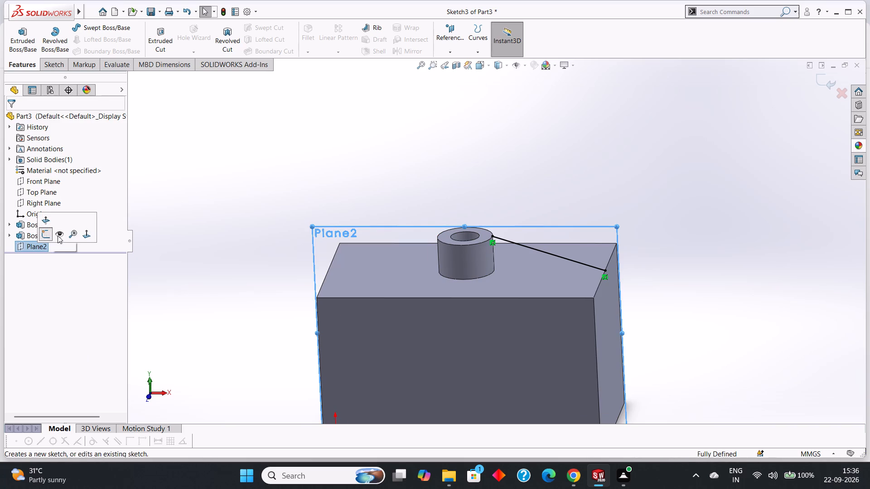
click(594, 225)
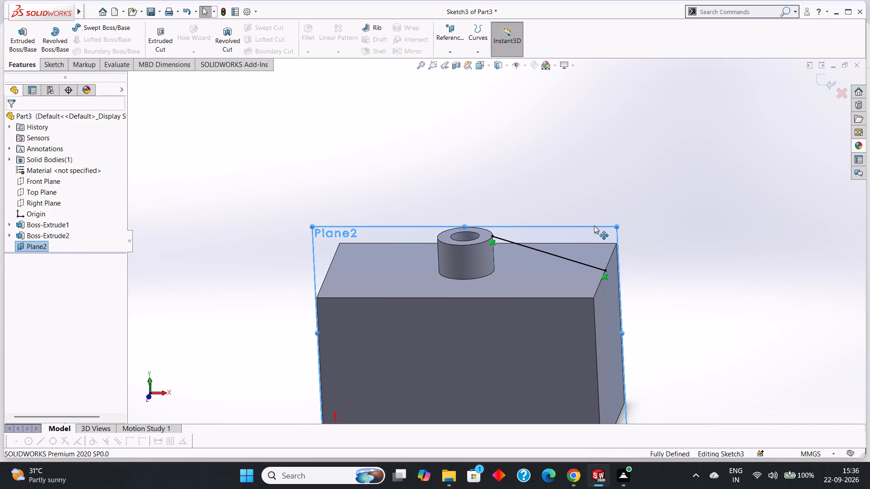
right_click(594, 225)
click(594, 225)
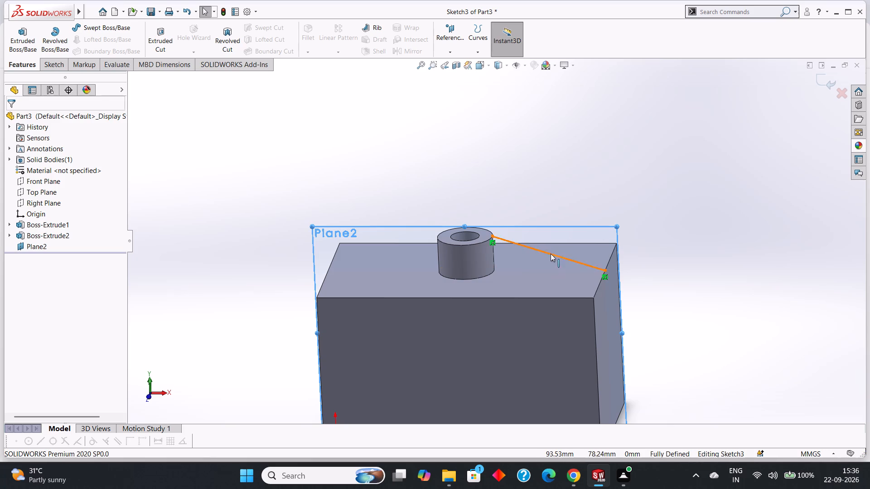
Close the triangular rib profile with a vertical line down the boss's side and a horizontal line about 46.5 mm long along the block's top.
key(ctrl+8)
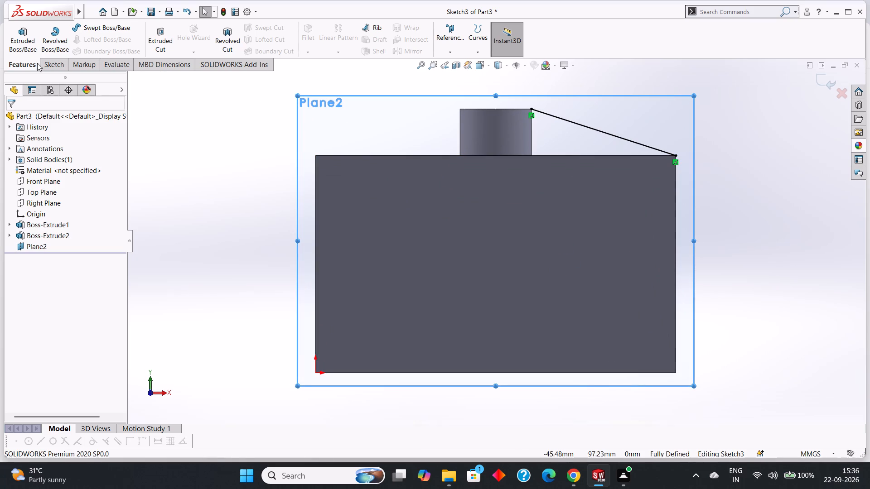
click(54, 63)
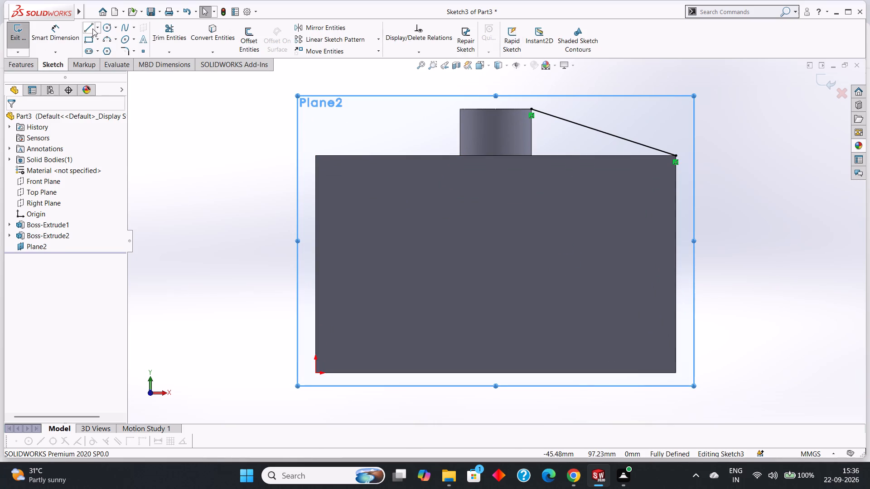
click(92, 29)
click(532, 110)
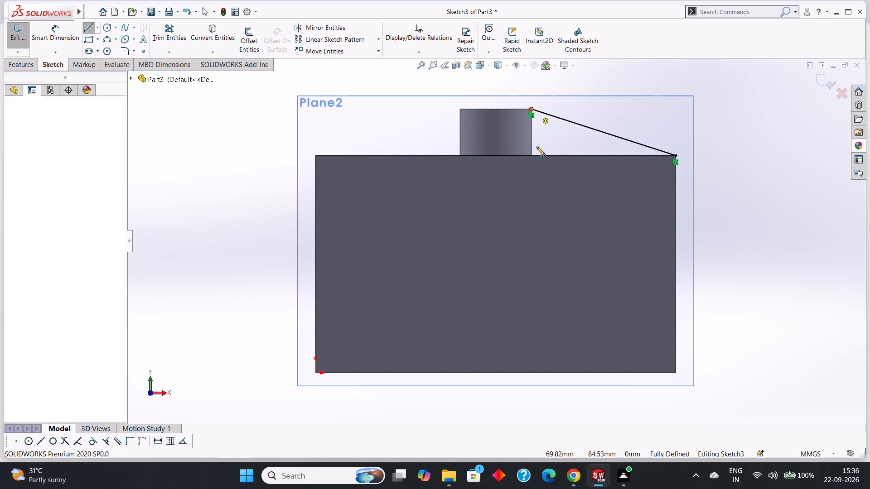
click(531, 155)
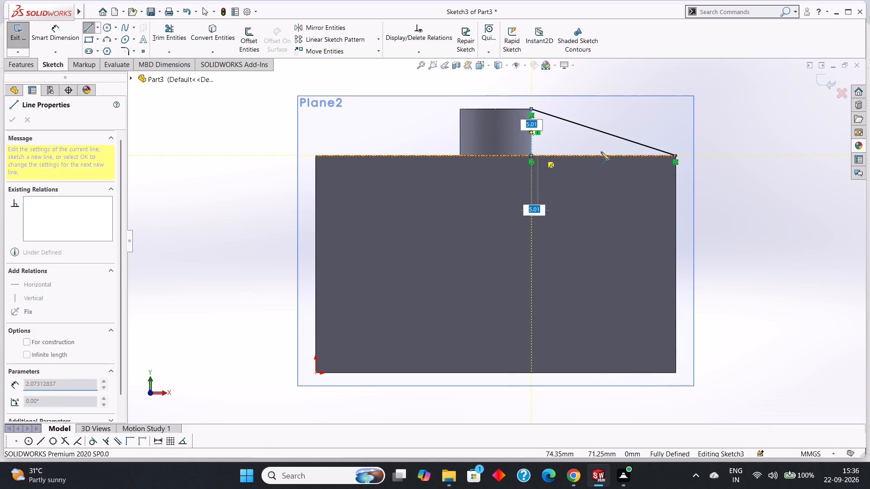
click(676, 157)
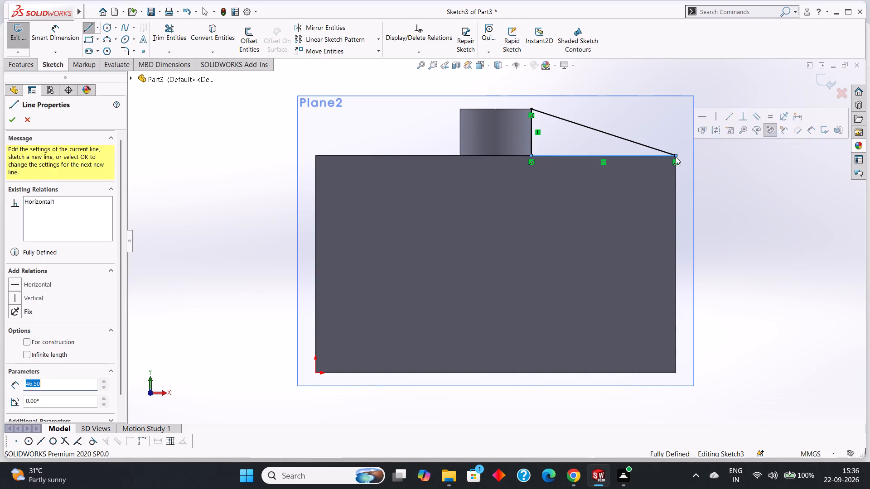
right_click(757, 195)
click(769, 200)
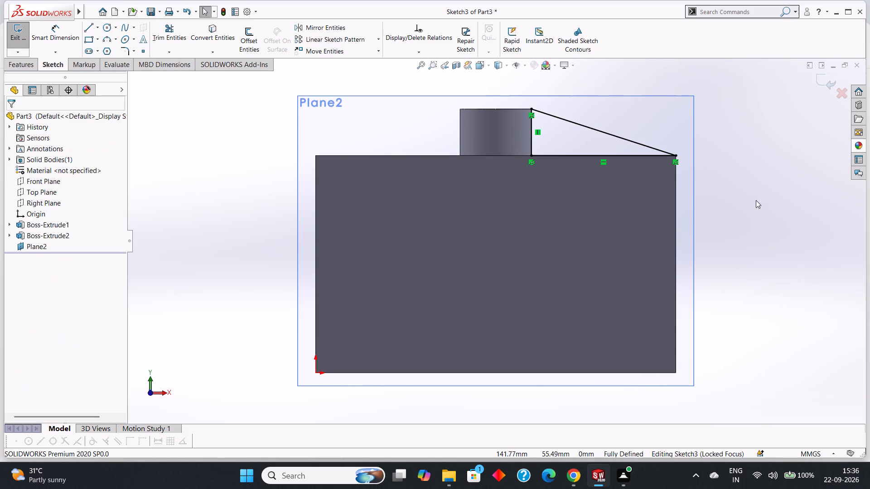
Hide the reference plane Plane2.
middle_drag(778, 199, 751, 264)
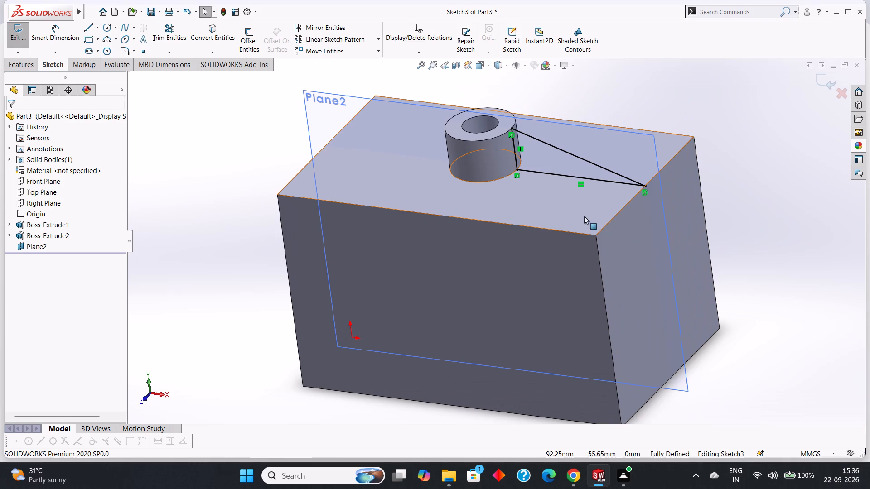
click(35, 248)
click(62, 235)
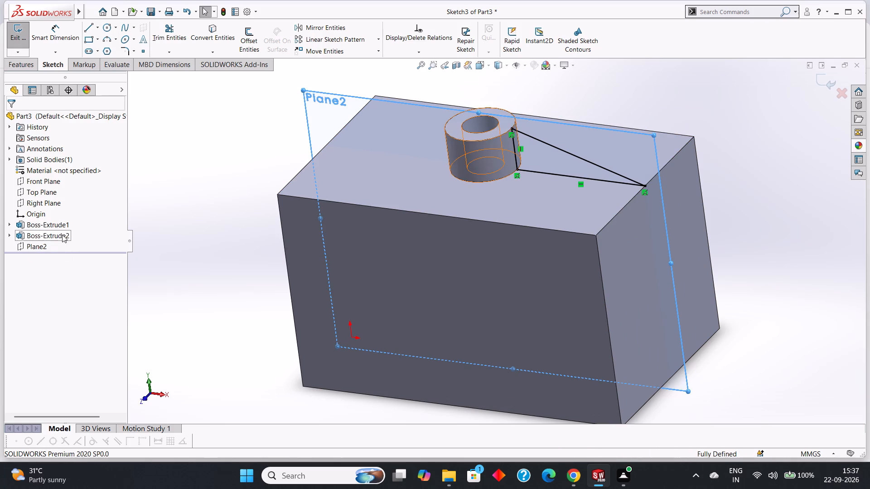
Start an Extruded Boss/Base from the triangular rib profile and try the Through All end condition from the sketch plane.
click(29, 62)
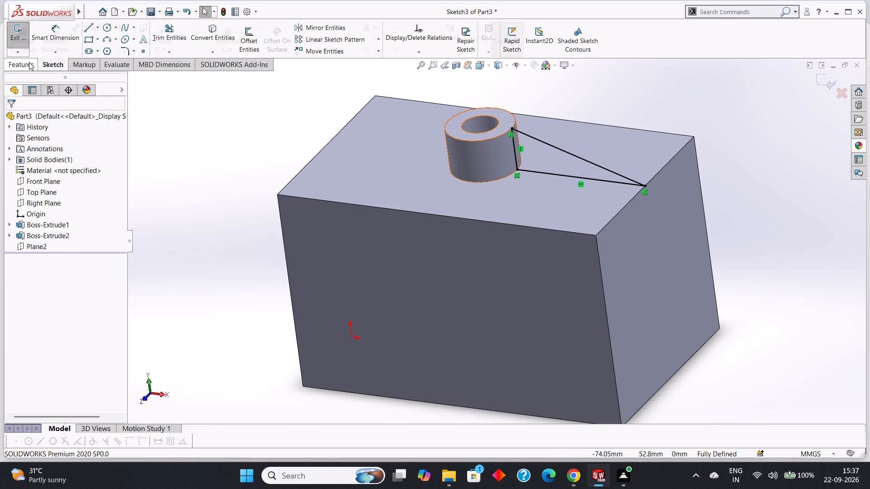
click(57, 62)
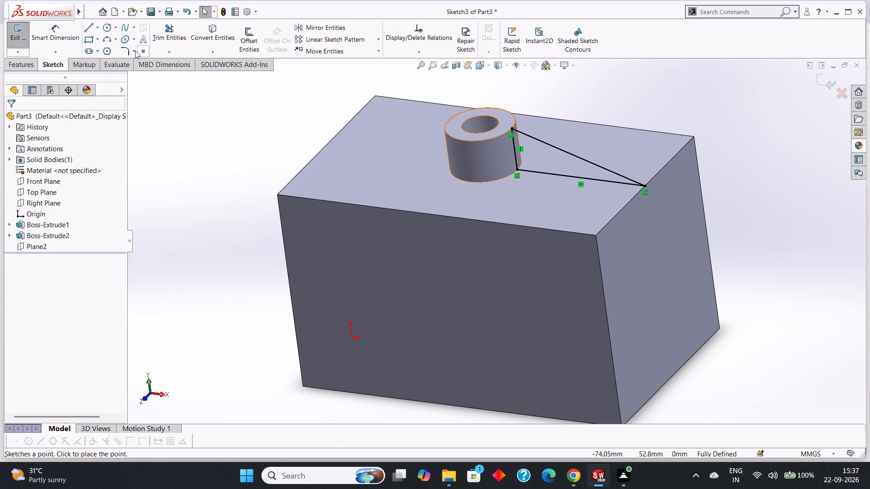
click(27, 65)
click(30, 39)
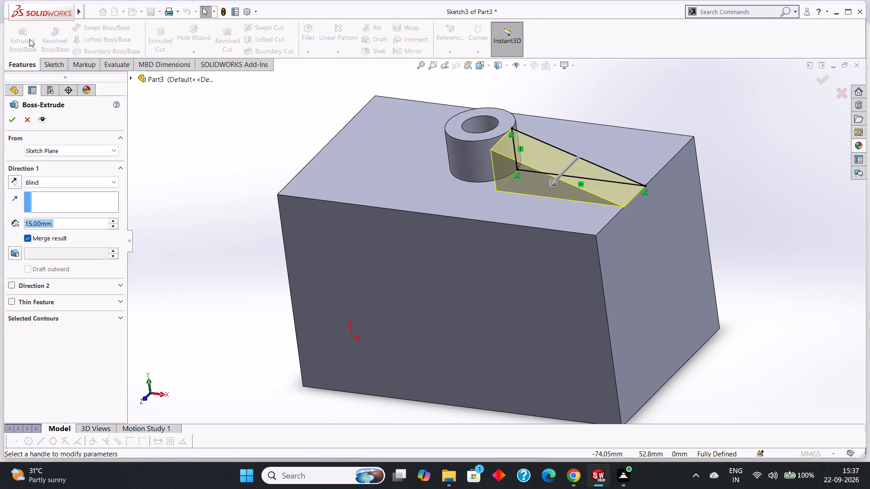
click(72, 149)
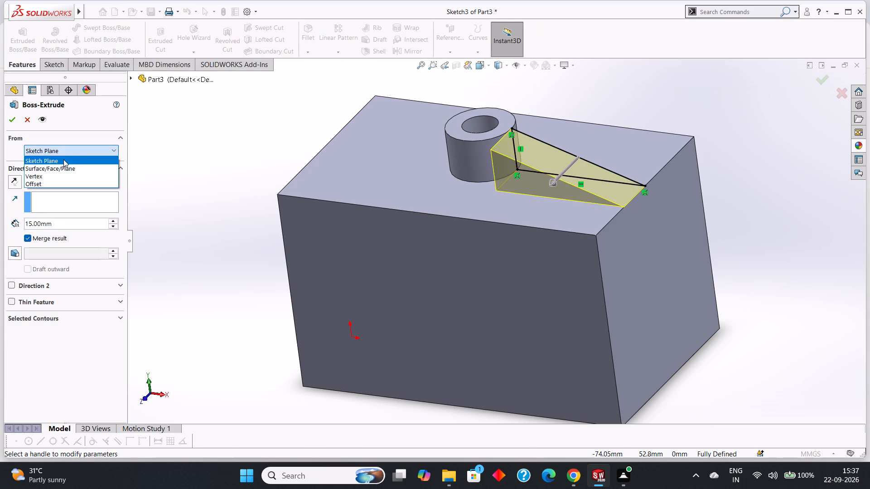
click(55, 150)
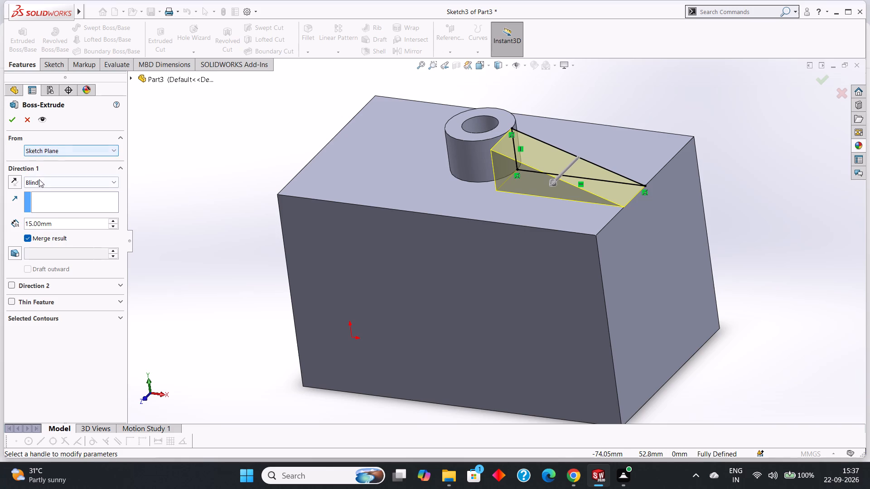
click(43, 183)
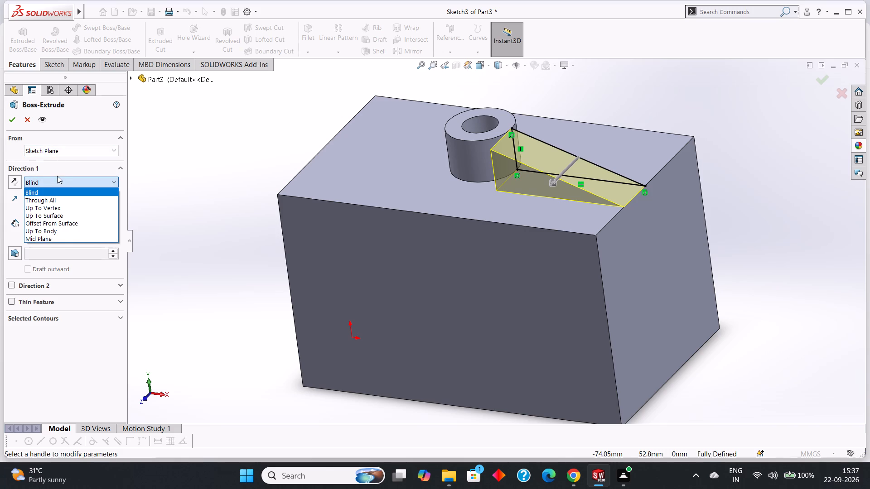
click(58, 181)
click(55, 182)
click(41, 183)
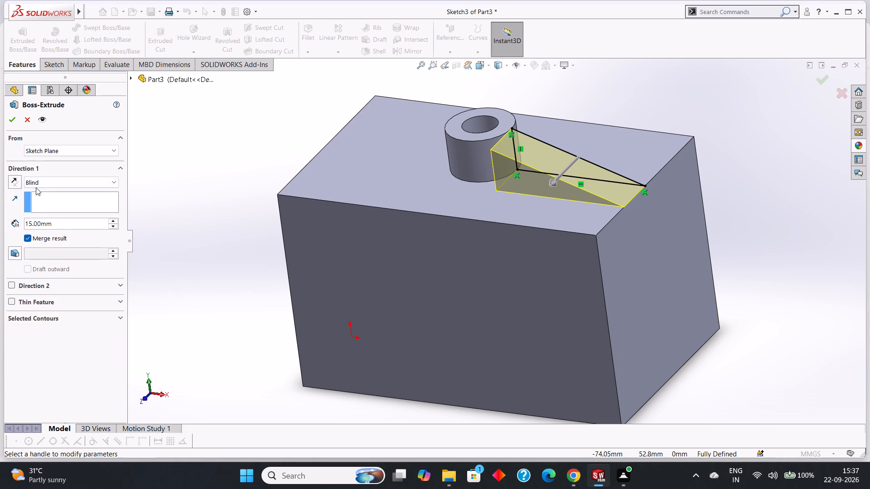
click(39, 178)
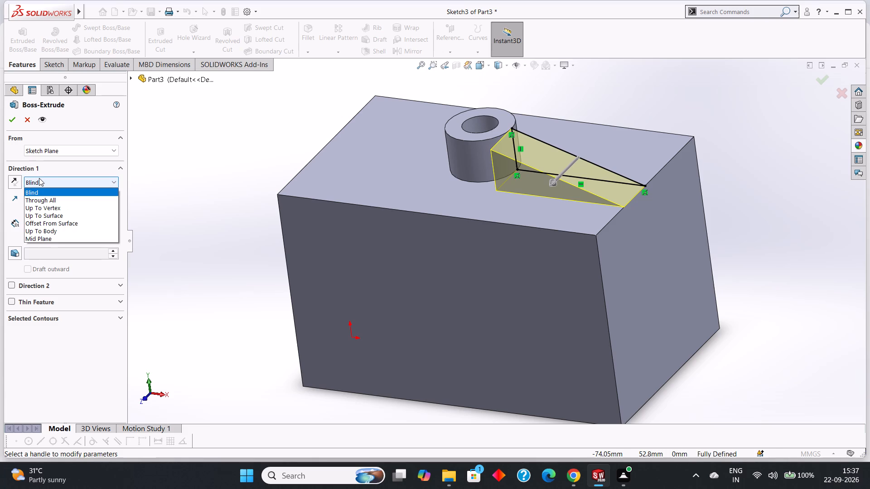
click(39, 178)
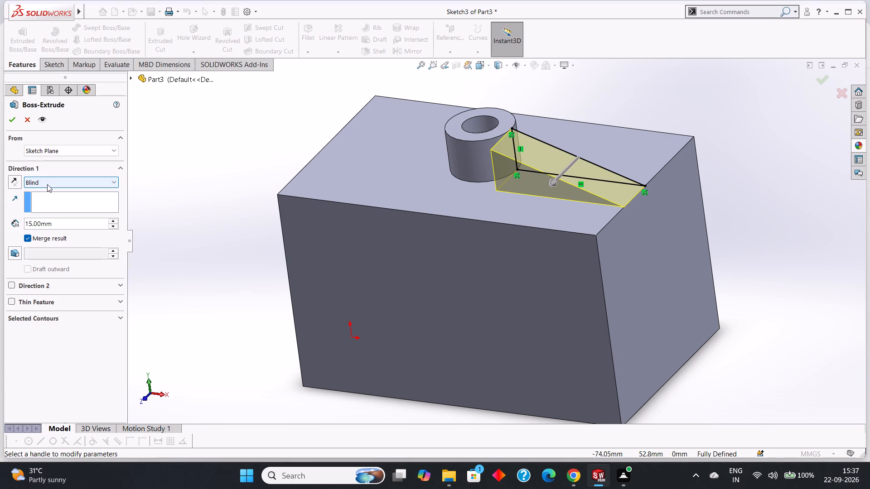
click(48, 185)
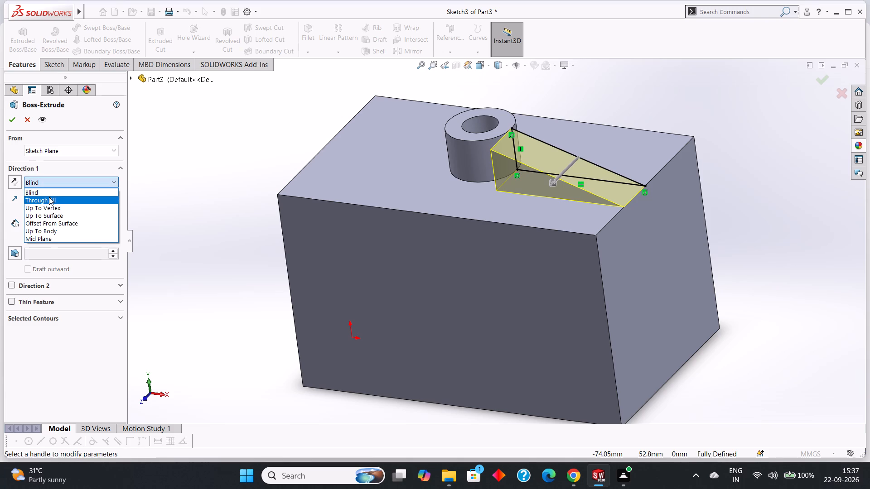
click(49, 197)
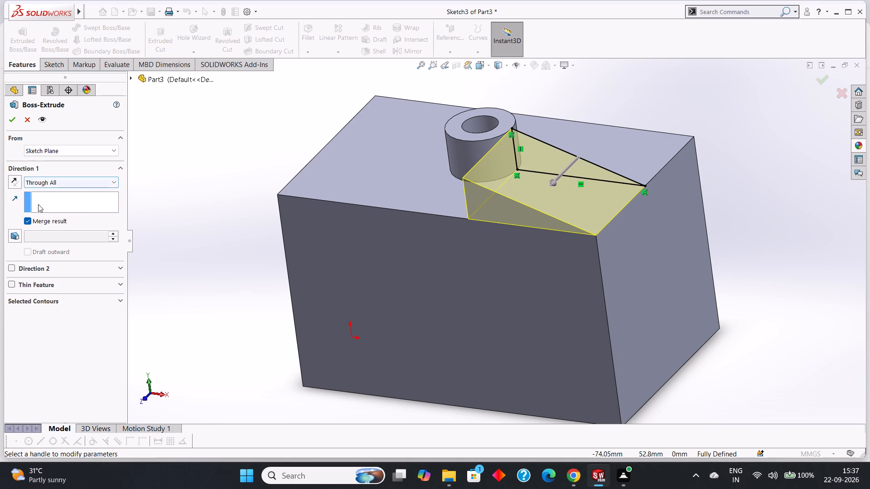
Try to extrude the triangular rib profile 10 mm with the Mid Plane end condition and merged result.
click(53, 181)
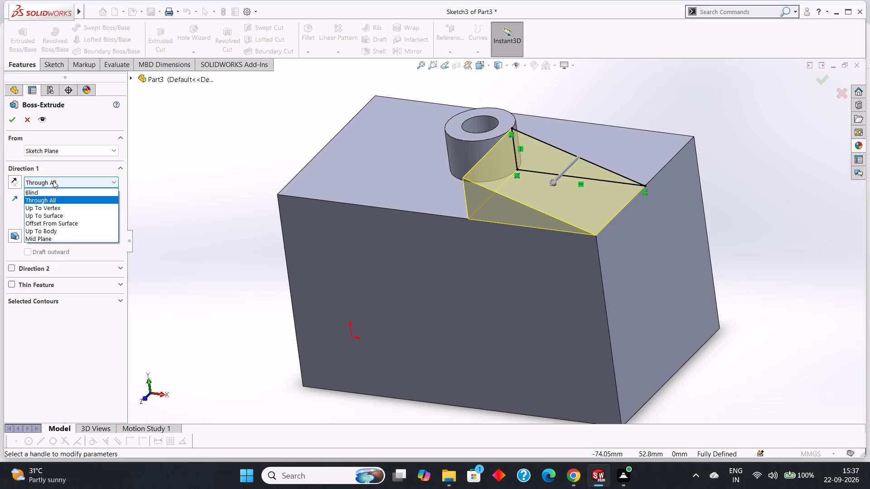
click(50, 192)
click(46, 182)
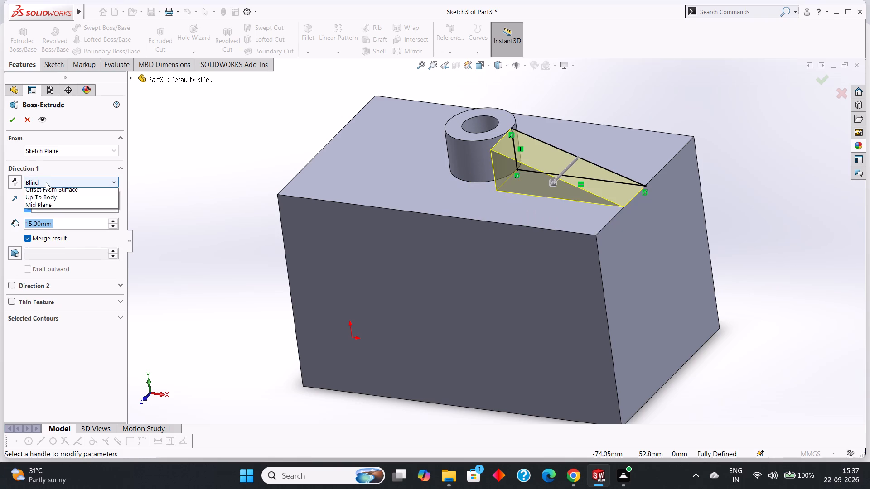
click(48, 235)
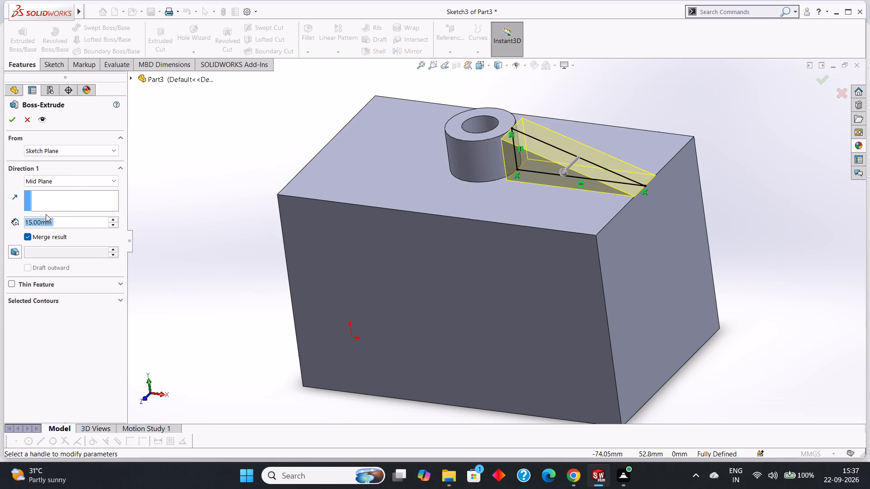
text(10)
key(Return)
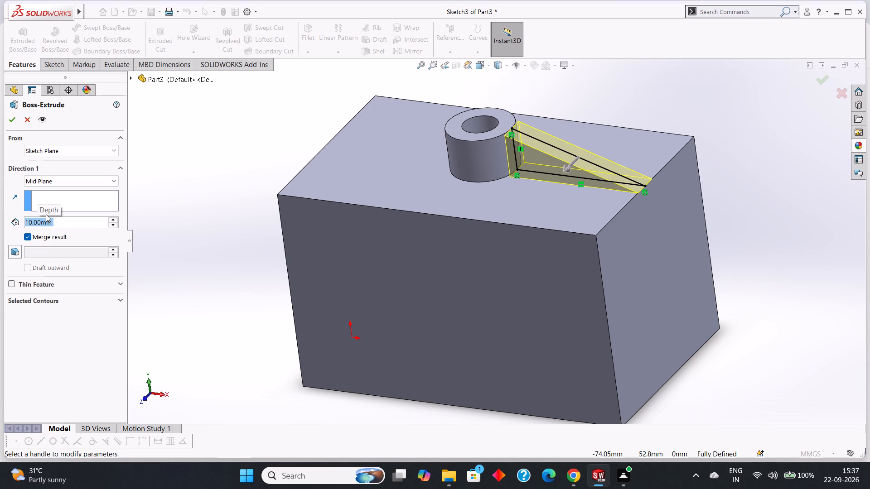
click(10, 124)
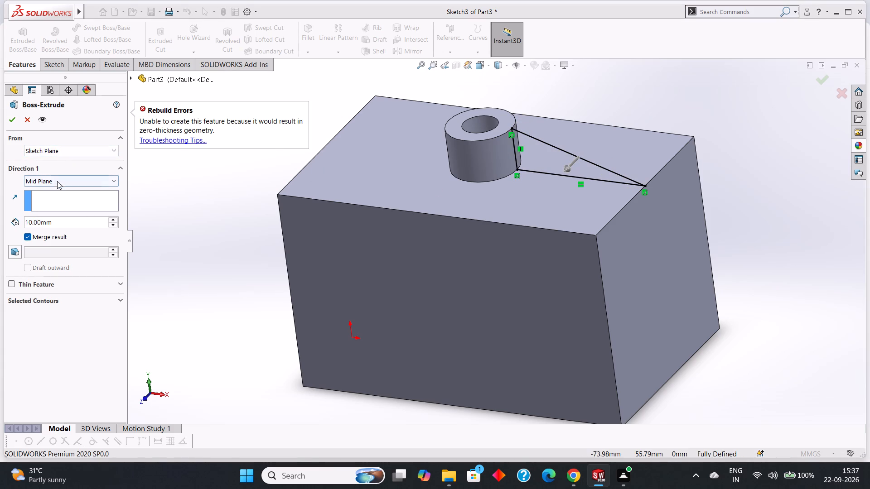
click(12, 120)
Examine up close where the triangular profile's corners meet the block's top edge, the boss's top rim and the boss's base.
middle_drag(197, 191, 228, 155)
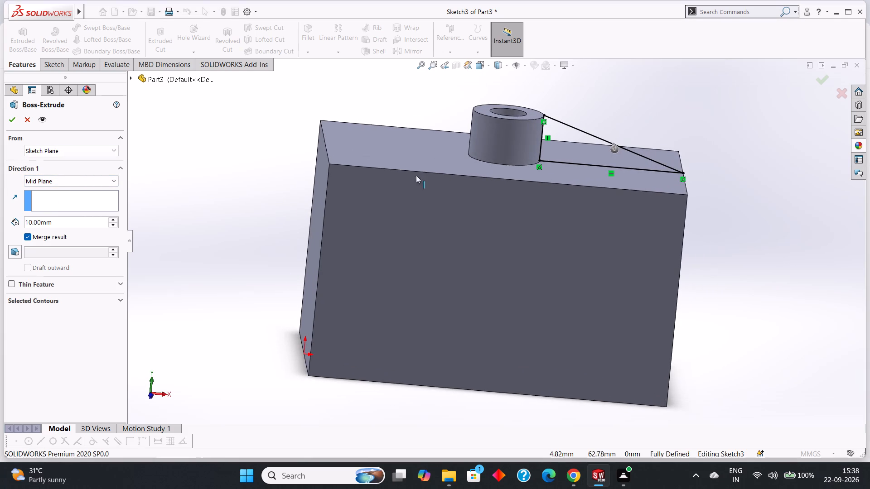
scroll(714, 175, down, 6)
scroll(508, 213, down, 6)
scroll(623, 203, down, 2)
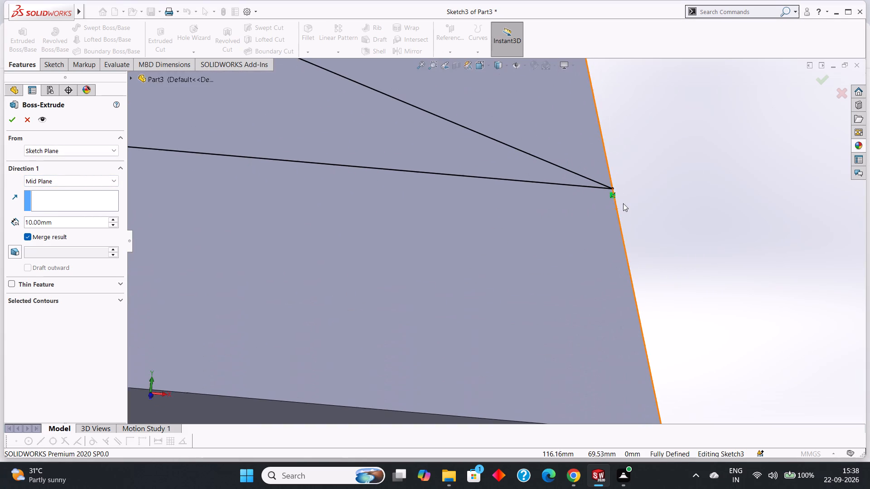
scroll(623, 203, down, 4)
scroll(551, 184, down, 5)
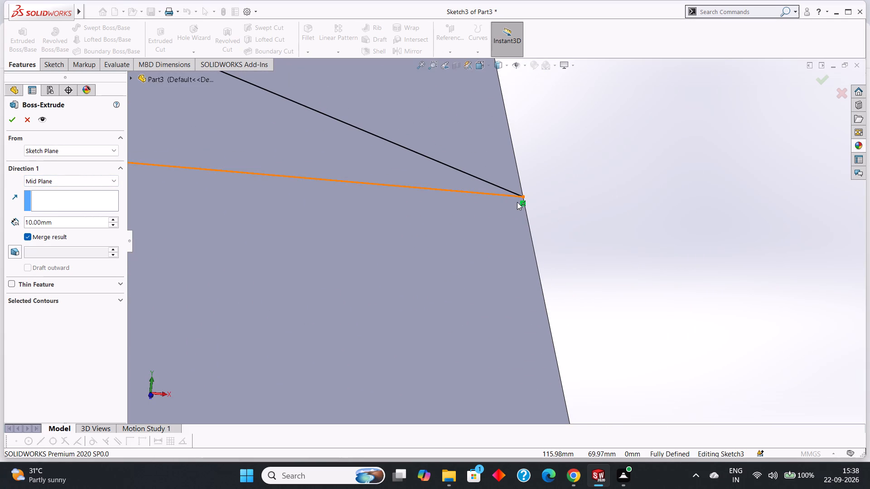
scroll(518, 201, up, 5)
scroll(429, 223, up, 20)
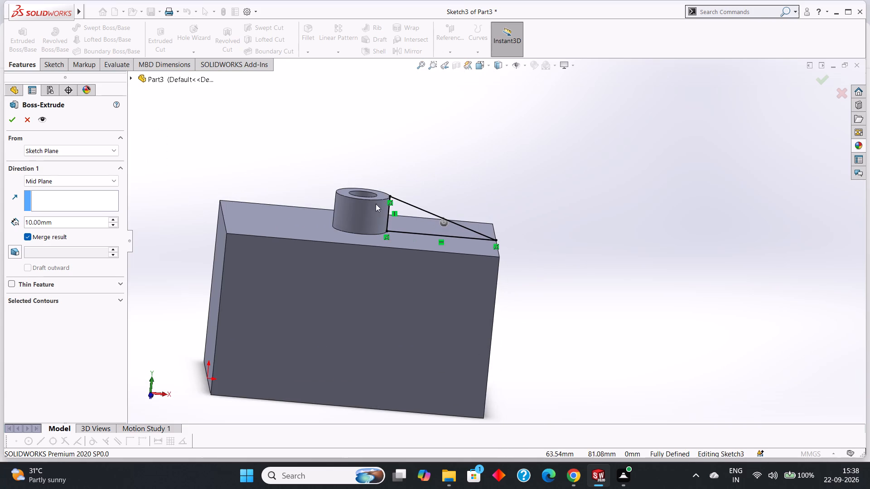
scroll(386, 196, down, 7)
scroll(475, 237, down, 17)
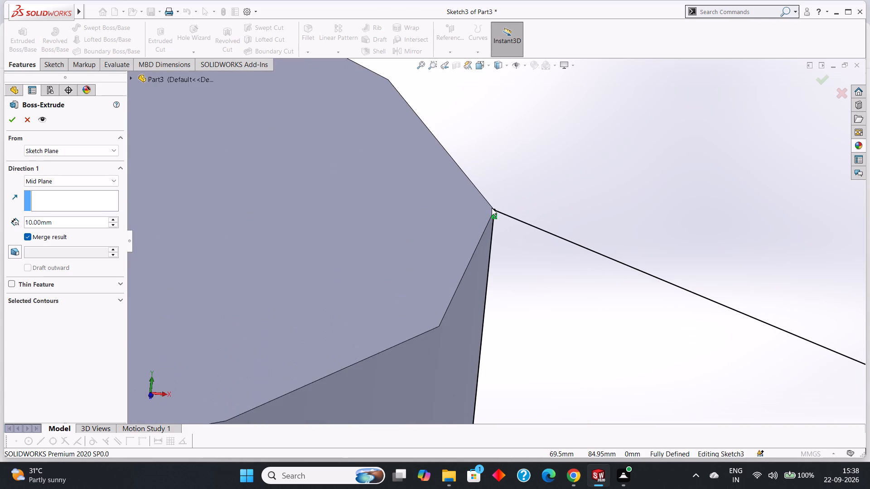
scroll(492, 208, down, 7)
scroll(503, 227, up, 20)
scroll(503, 227, up, 2)
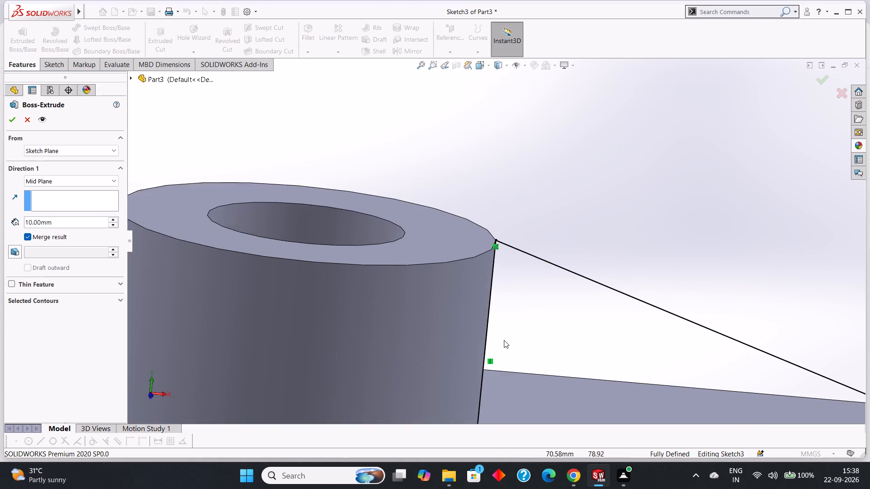
scroll(504, 340, up, 2)
scroll(503, 347, down, 3)
scroll(484, 381, up, 6)
scroll(493, 302, down, 1)
middle_drag(493, 302, 492, 295)
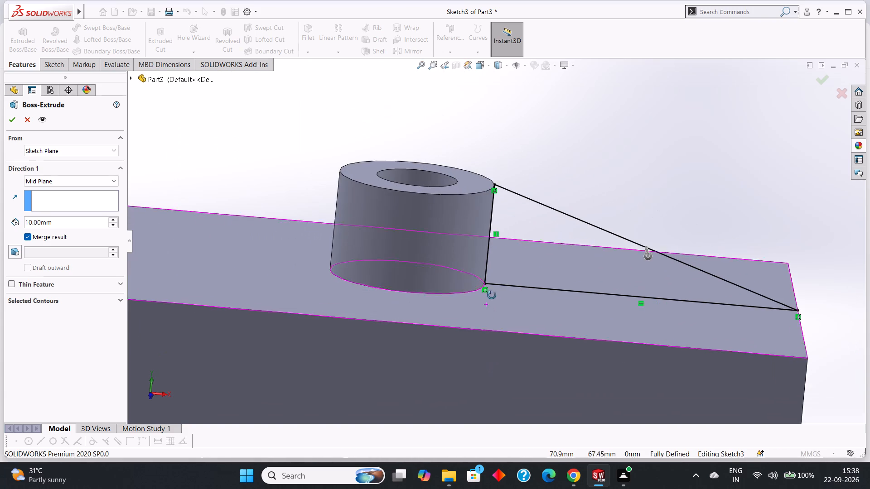
middle_drag(492, 295, 492, 287)
scroll(493, 291, down, 3)
scroll(493, 291, up, 2)
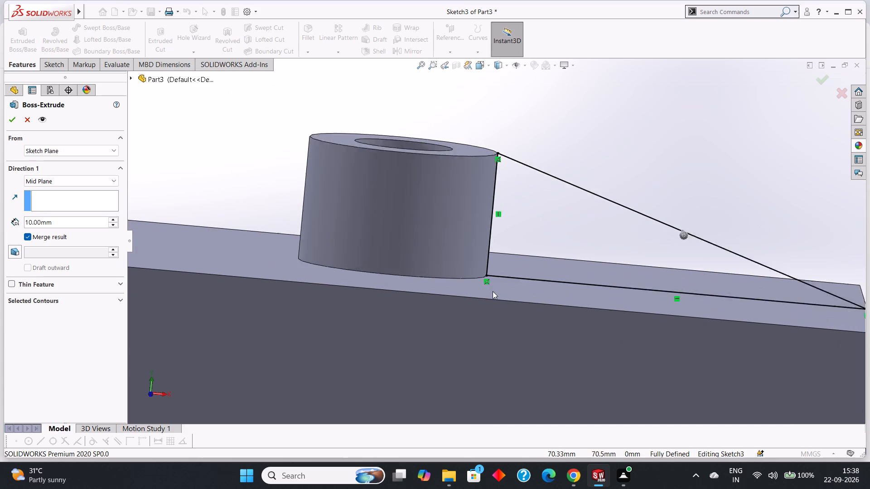
scroll(493, 291, up, 2)
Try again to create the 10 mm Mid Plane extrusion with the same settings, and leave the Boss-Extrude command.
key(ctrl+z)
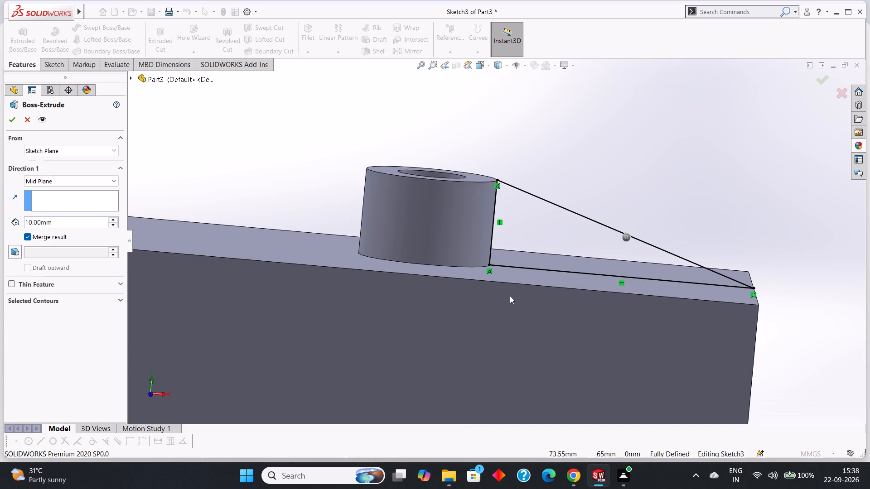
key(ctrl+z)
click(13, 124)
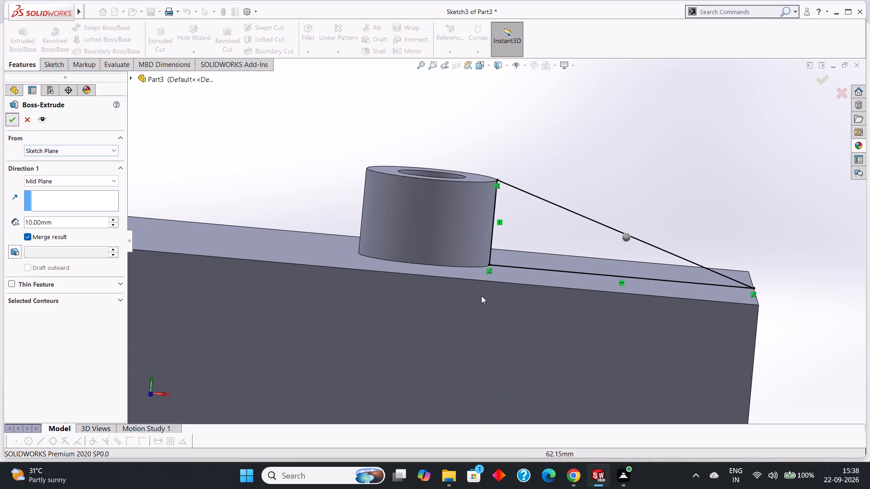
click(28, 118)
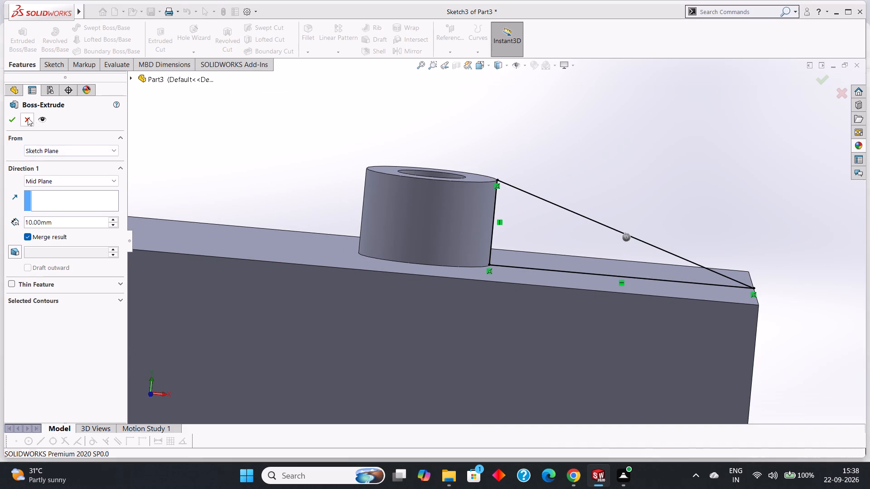
Undo the three lines of the triangular rib profile, keeping its sketch open.
key(ctrl+z)
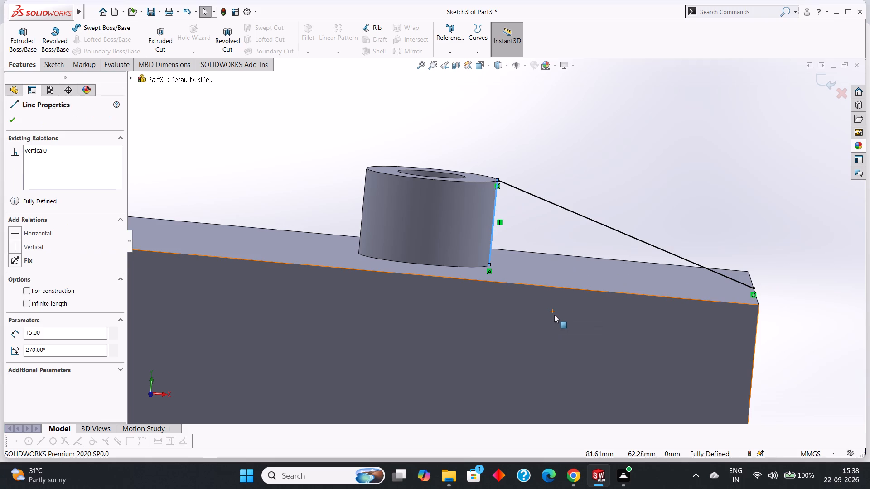
key(ctrl+z)
key(ctrl+z)
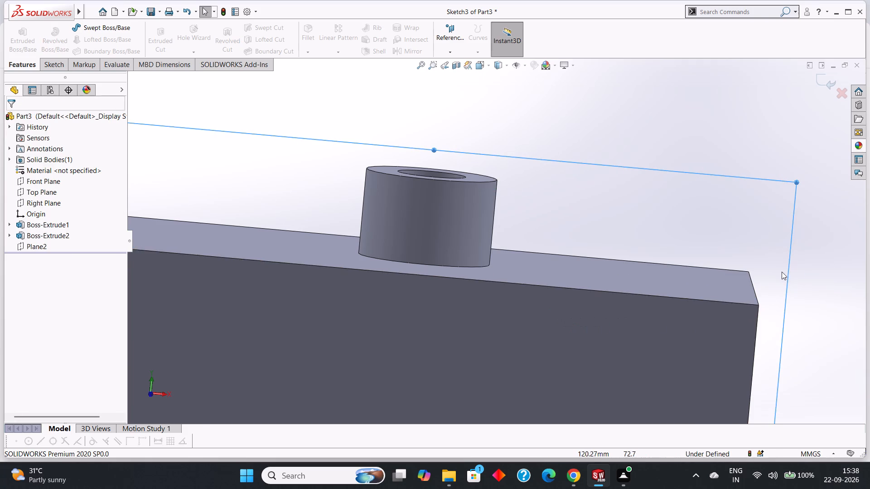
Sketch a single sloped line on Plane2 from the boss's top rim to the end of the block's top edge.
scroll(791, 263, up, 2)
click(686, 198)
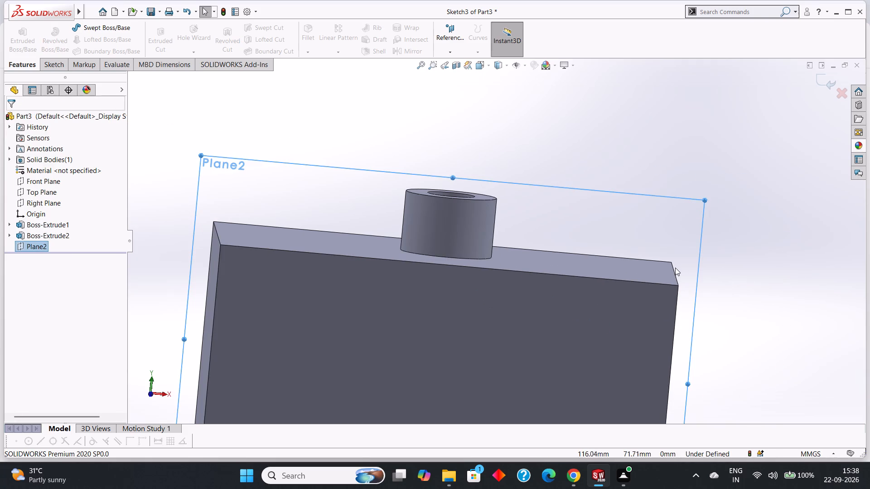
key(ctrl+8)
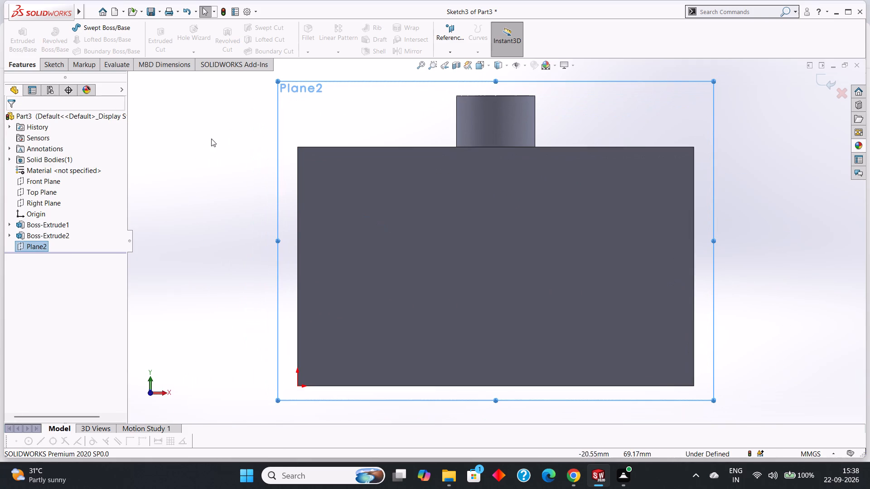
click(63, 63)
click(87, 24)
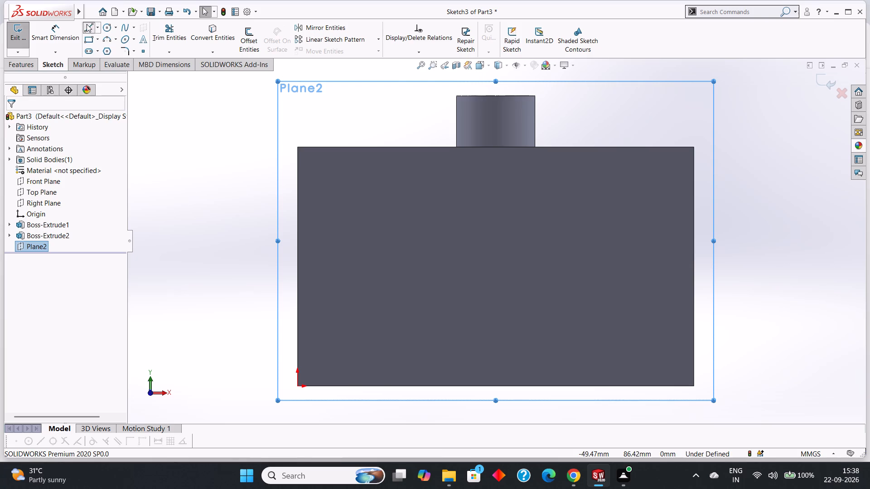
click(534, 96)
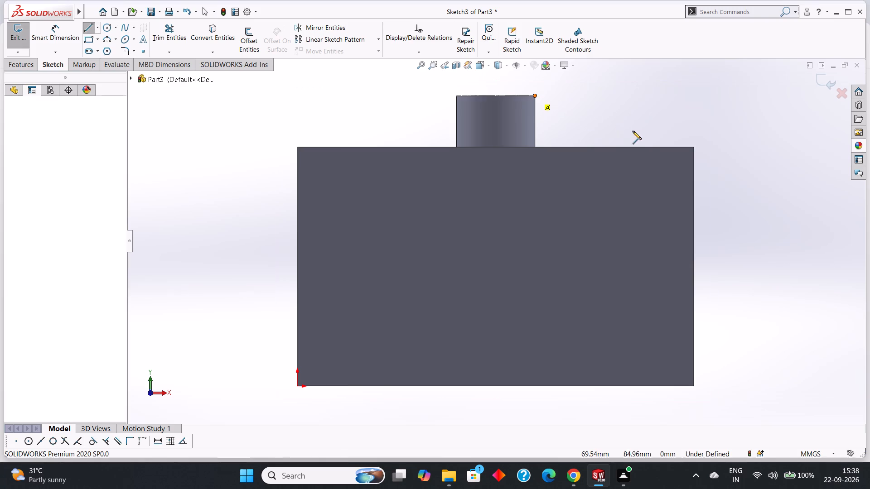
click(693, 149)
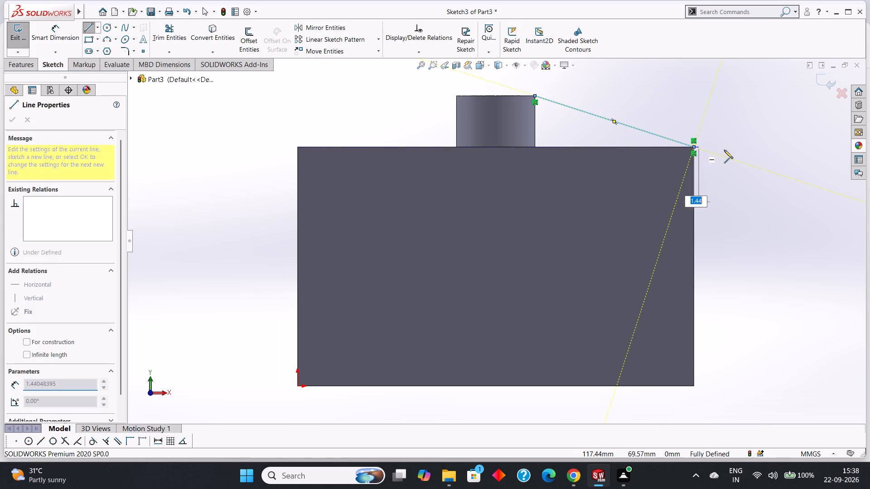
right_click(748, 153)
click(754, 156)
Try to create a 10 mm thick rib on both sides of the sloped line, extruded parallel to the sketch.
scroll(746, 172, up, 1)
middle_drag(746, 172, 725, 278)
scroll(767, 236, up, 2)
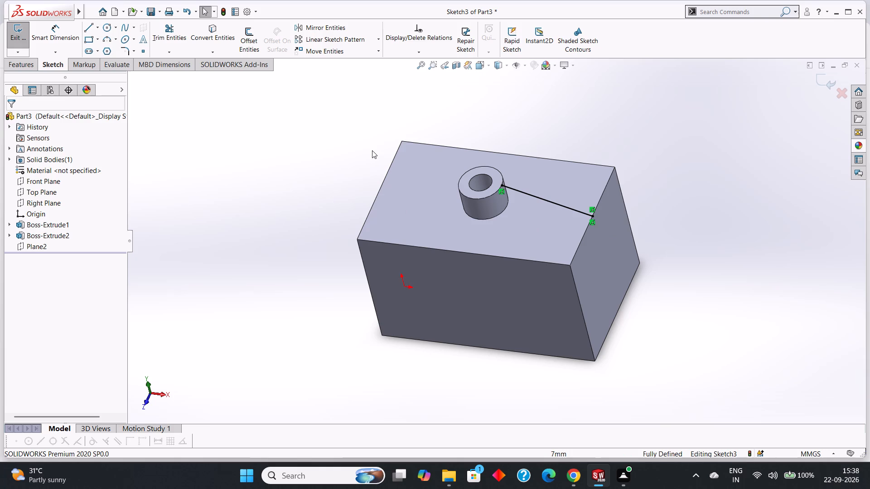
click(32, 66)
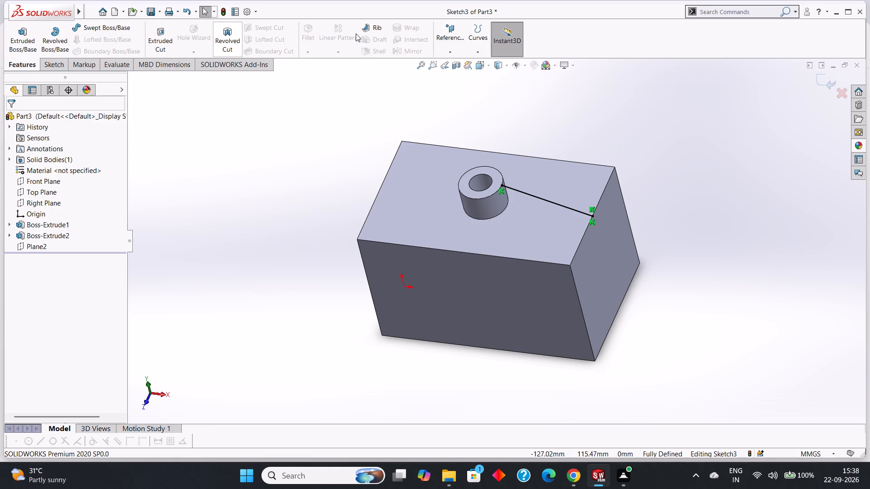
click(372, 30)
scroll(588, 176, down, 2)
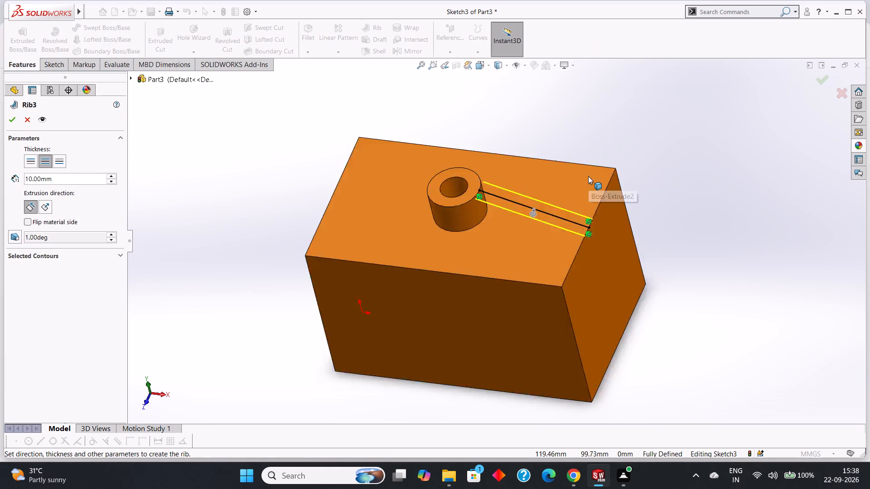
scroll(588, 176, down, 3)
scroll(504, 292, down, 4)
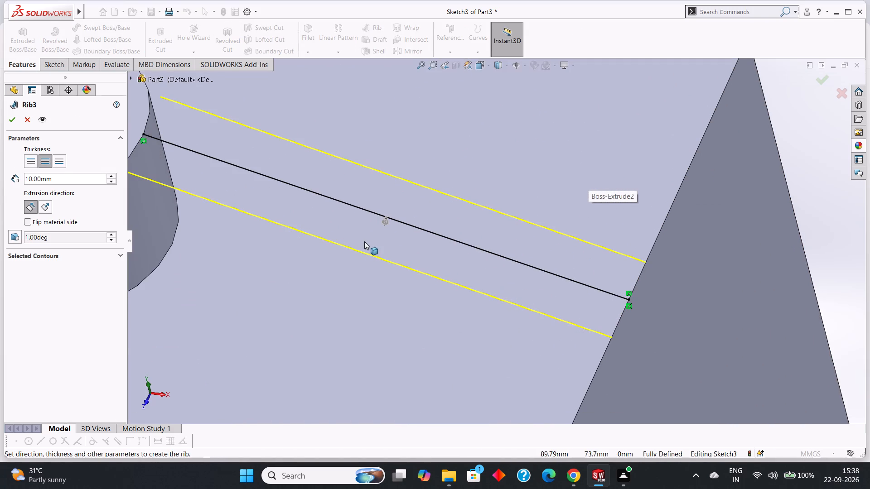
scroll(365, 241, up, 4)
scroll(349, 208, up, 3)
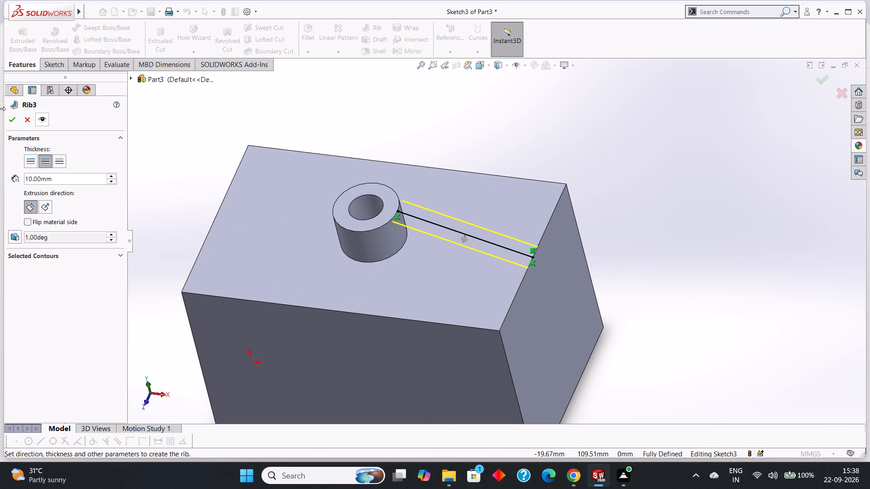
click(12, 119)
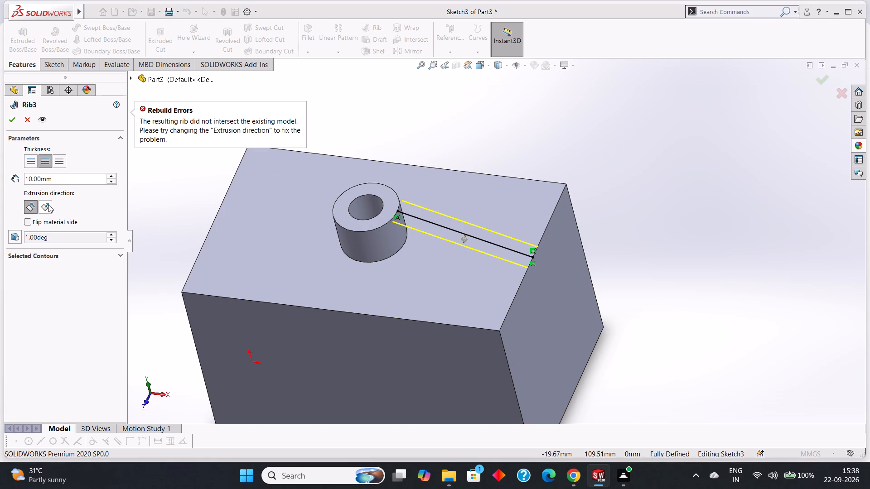
Examine from several angles how the rib preview meets the boss's top rim and the block's top face, and leave the Rib command.
scroll(52, 226, up, 3)
scroll(421, 229, down, 6)
scroll(386, 186, down, 2)
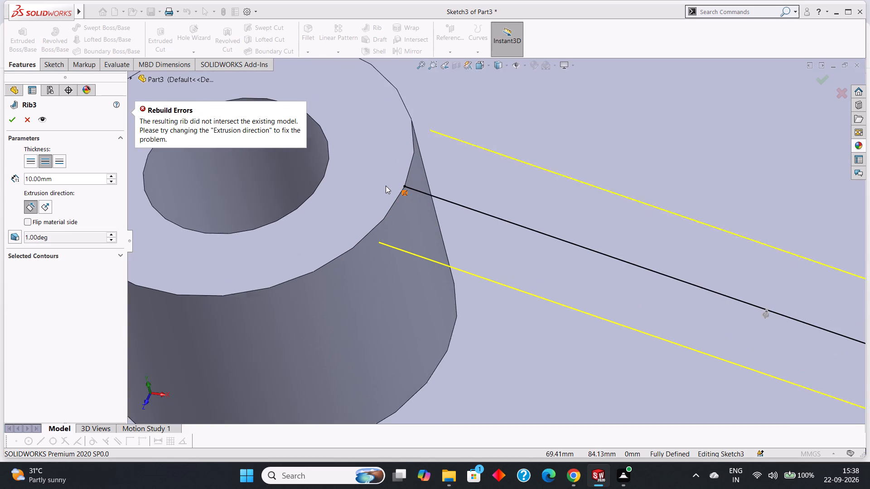
scroll(386, 186, down, 2)
scroll(386, 186, up, 5)
scroll(487, 201, up, 4)
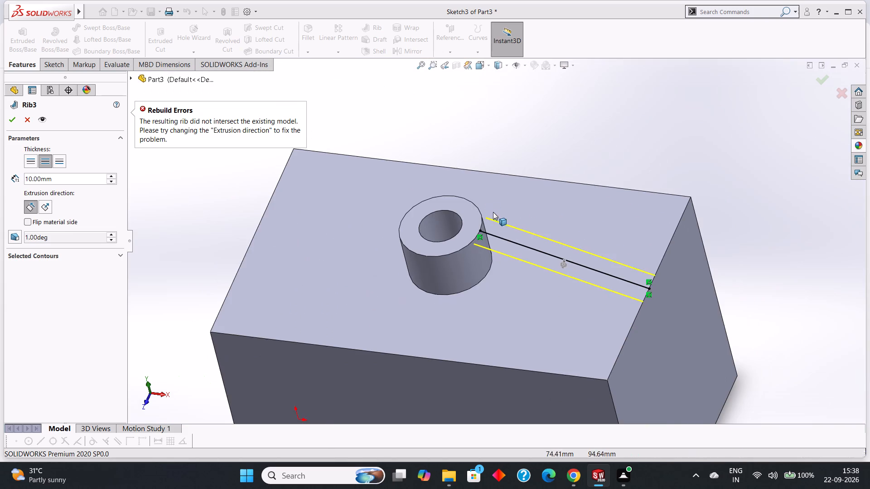
scroll(503, 229, up, 2)
scroll(503, 230, down, 10)
scroll(532, 240, up, 6)
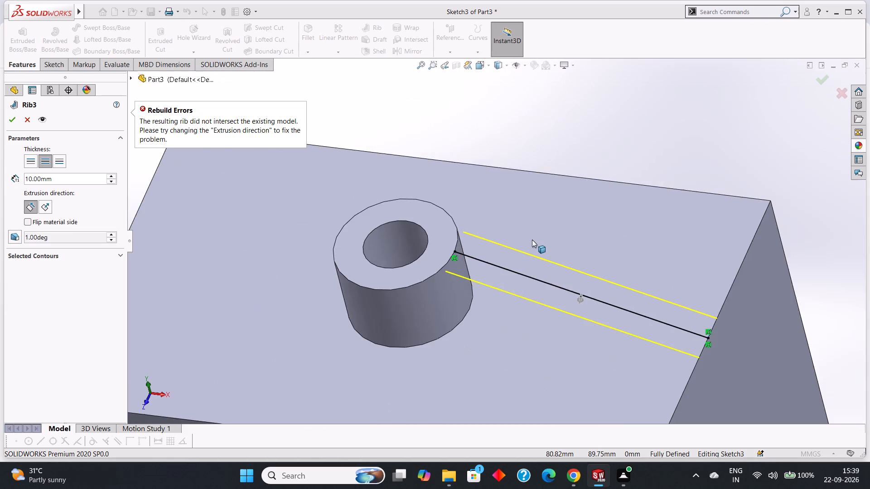
scroll(532, 240, up, 8)
scroll(509, 257, down, 6)
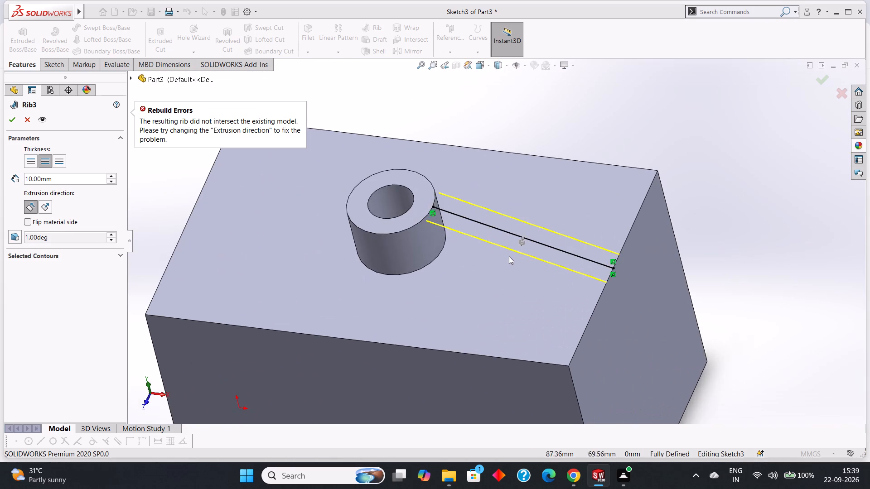
scroll(509, 252, down, 3)
scroll(515, 244, up, 4)
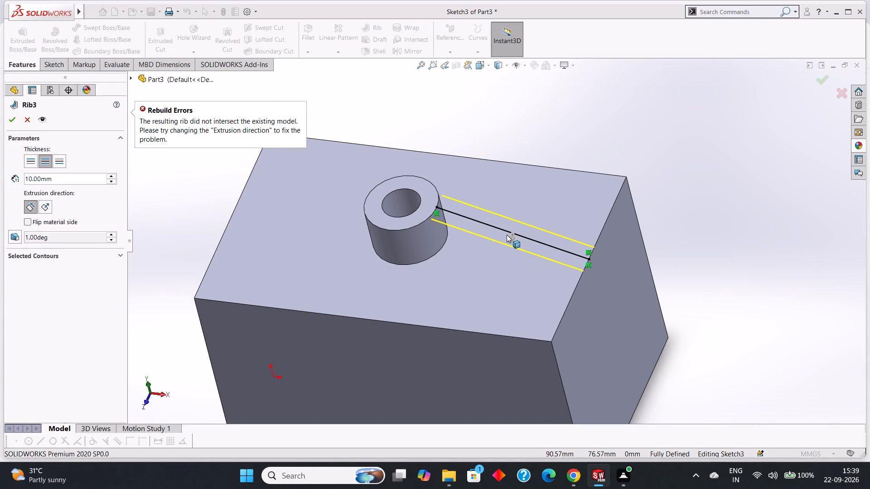
middle_drag(676, 289, 703, 240)
middle_click(703, 240)
scroll(703, 240, up, 2)
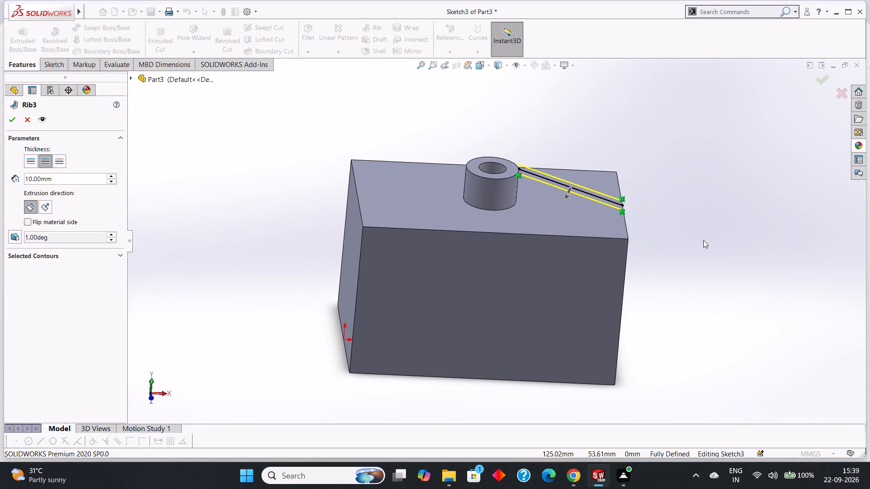
key(Escape)
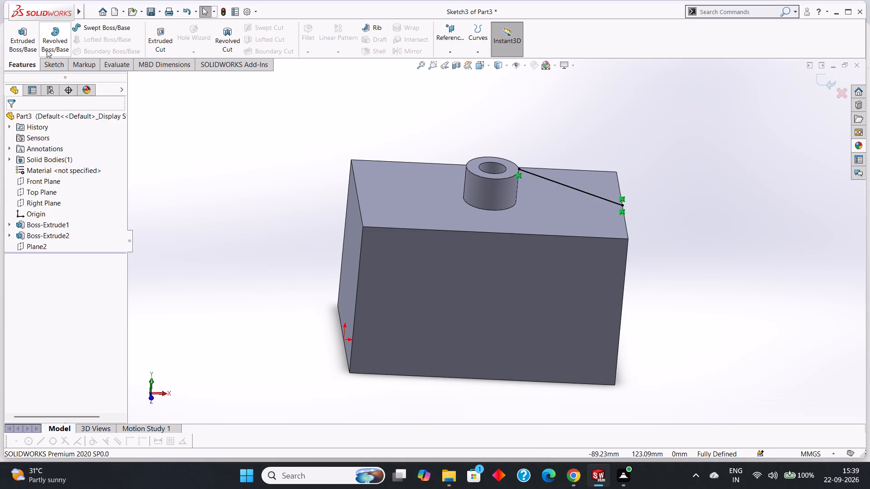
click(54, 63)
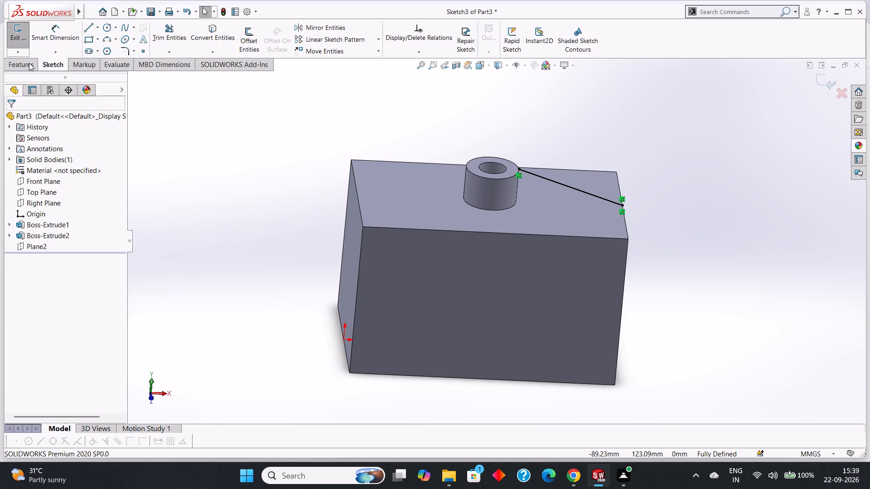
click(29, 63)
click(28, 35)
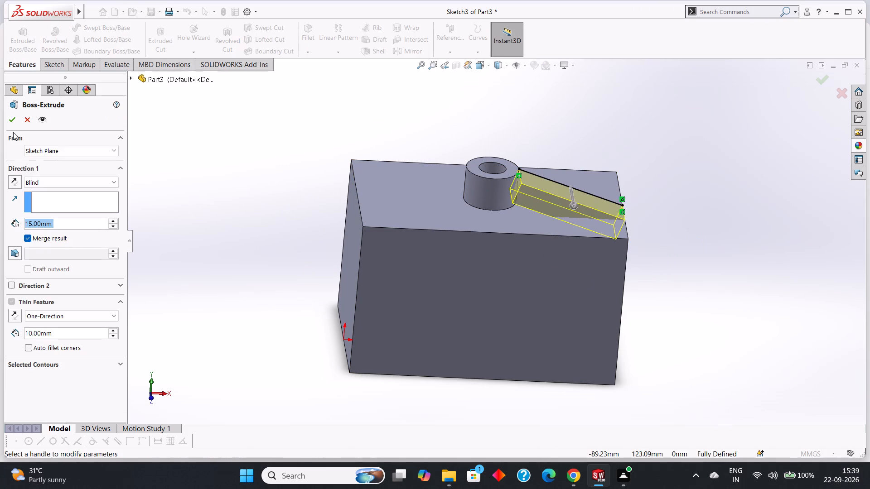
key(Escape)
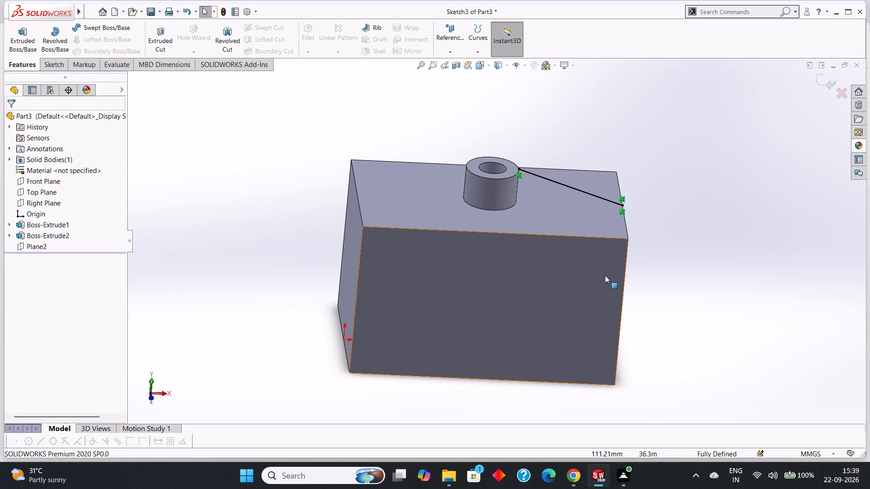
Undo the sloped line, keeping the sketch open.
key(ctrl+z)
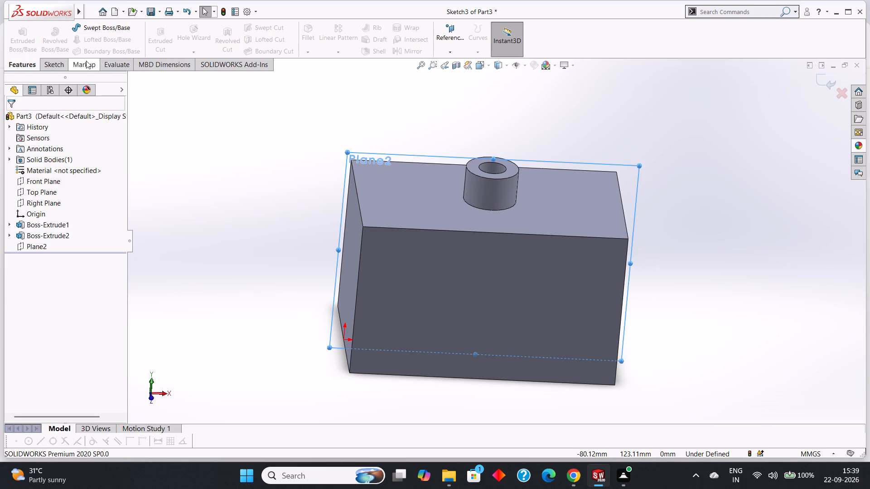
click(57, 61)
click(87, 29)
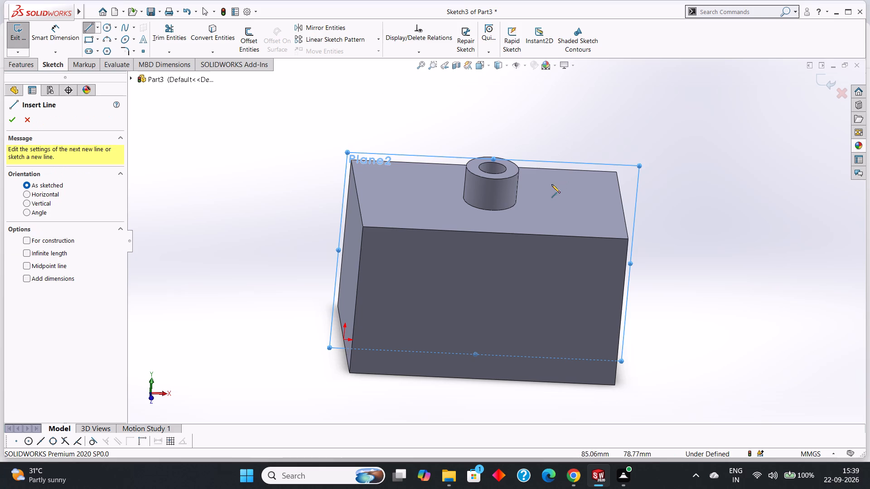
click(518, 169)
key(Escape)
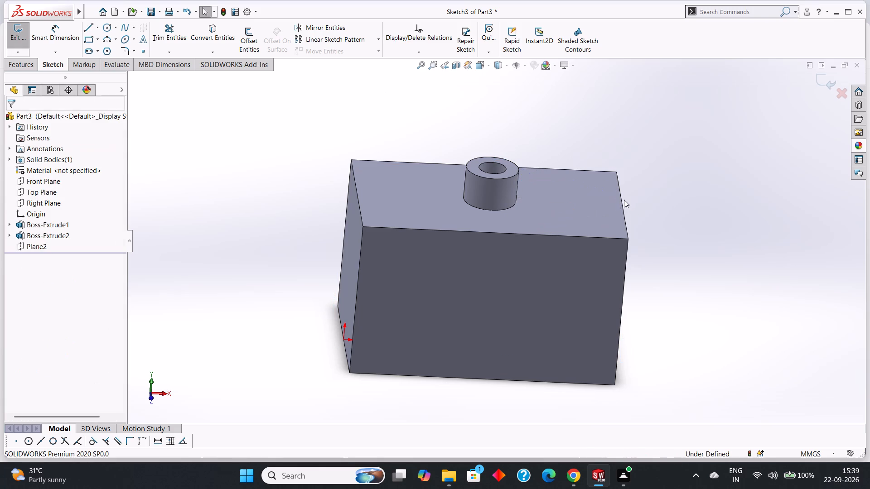
Show Plane2 in the model view.
click(35, 250)
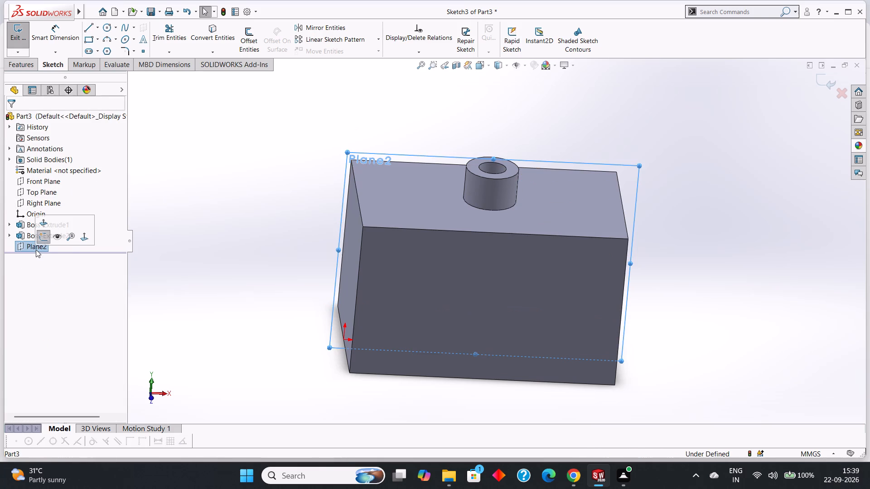
click(57, 235)
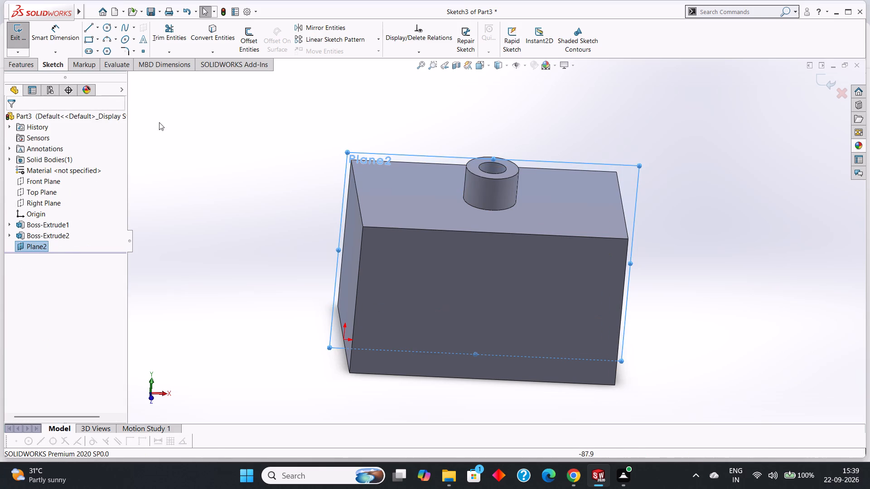
Sketch a closed triangle on Plane2 from the boss's top rim to the block's top edge end, about 46 mm back to the boss's base, and 15 mm up.
click(632, 165)
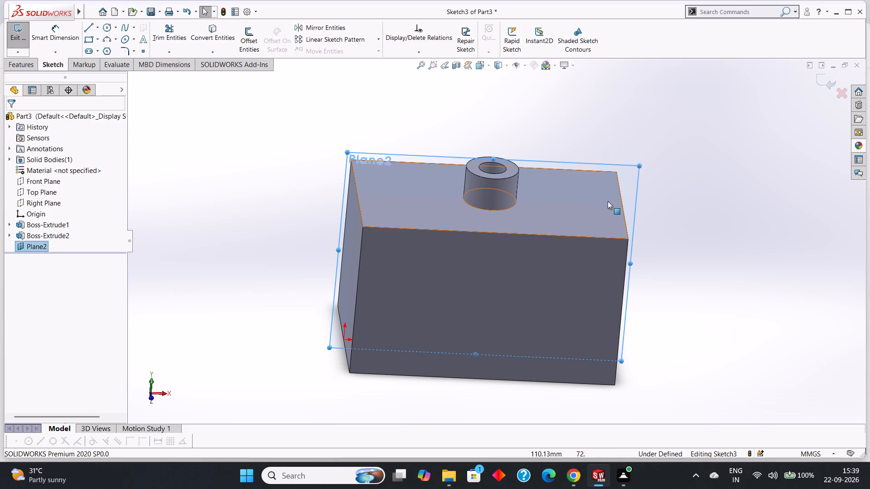
key(ctrl+8)
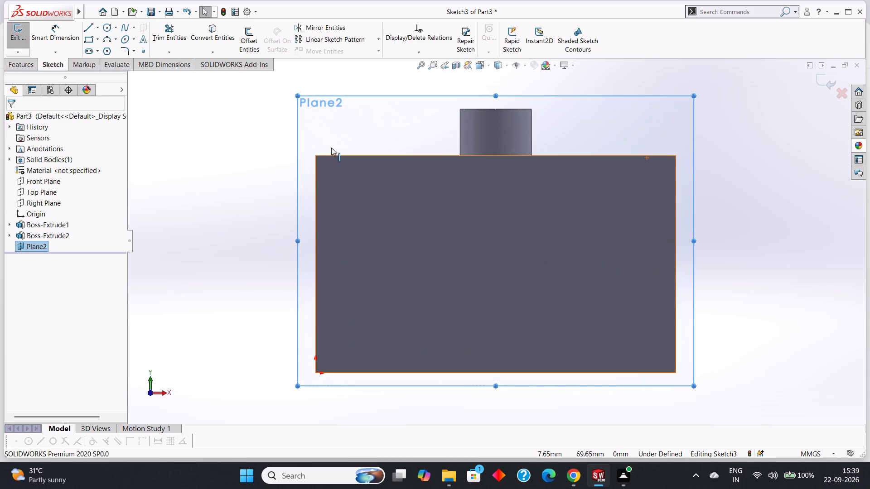
click(92, 21)
click(89, 25)
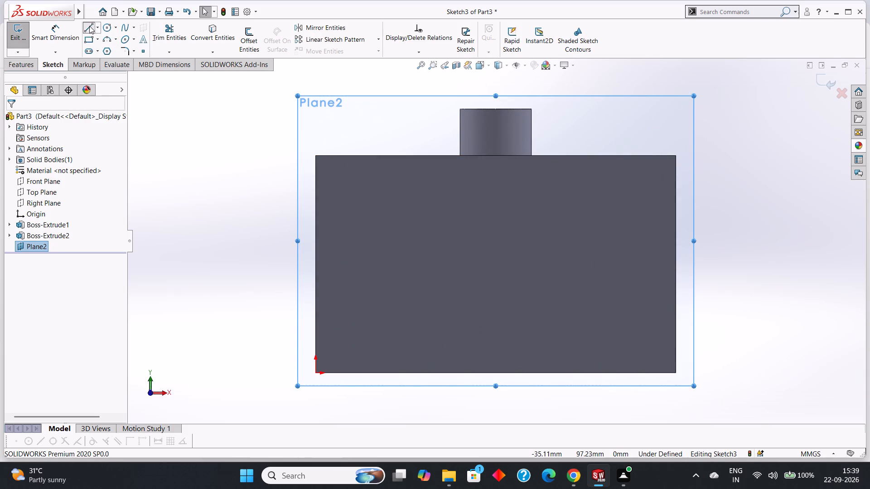
click(531, 107)
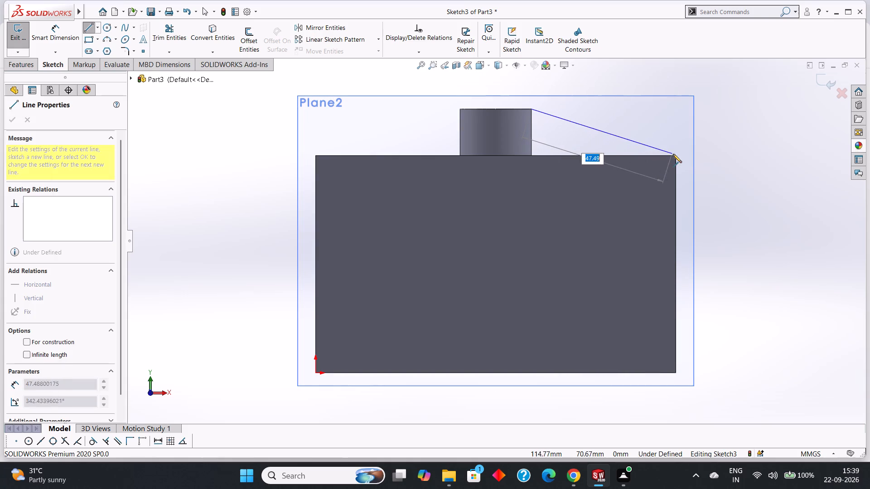
click(675, 155)
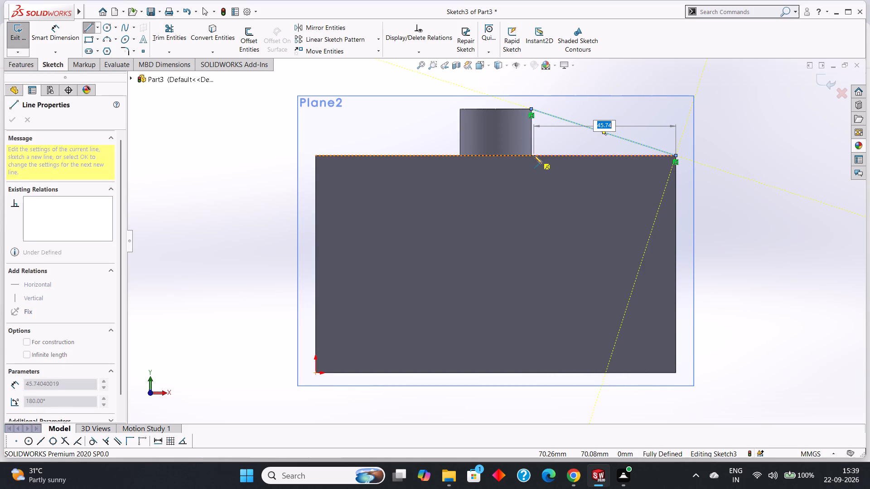
click(532, 155)
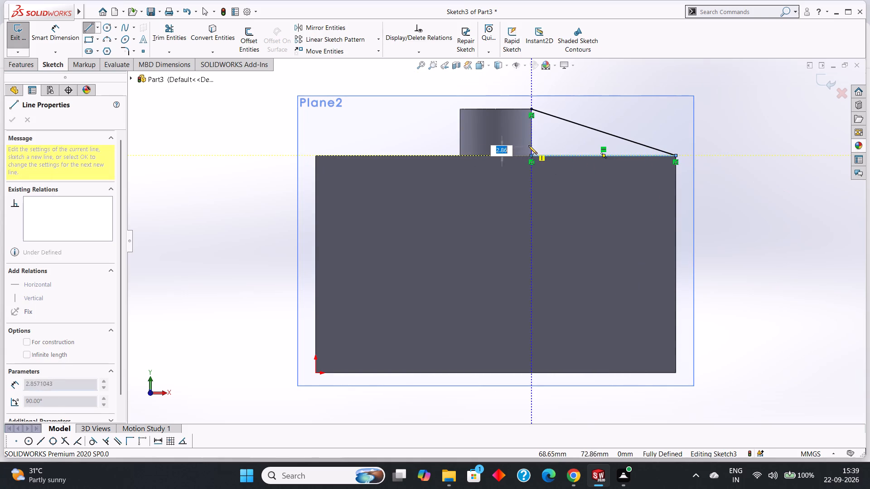
click(530, 109)
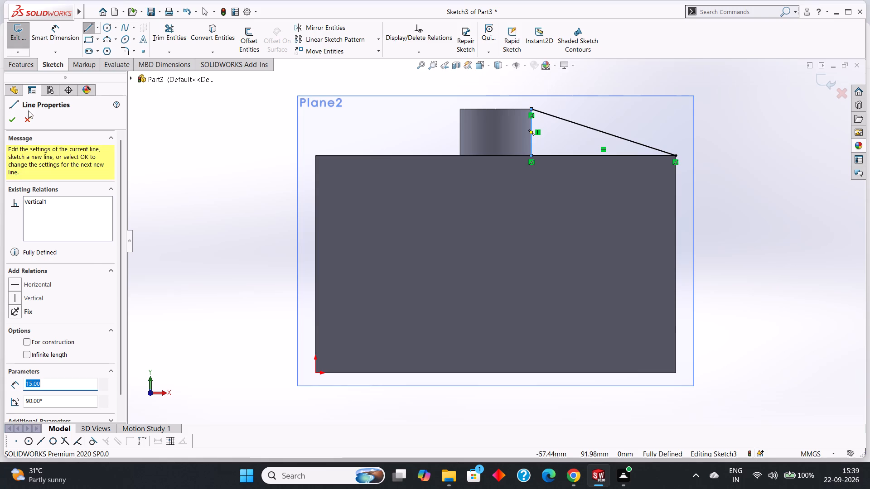
click(17, 124)
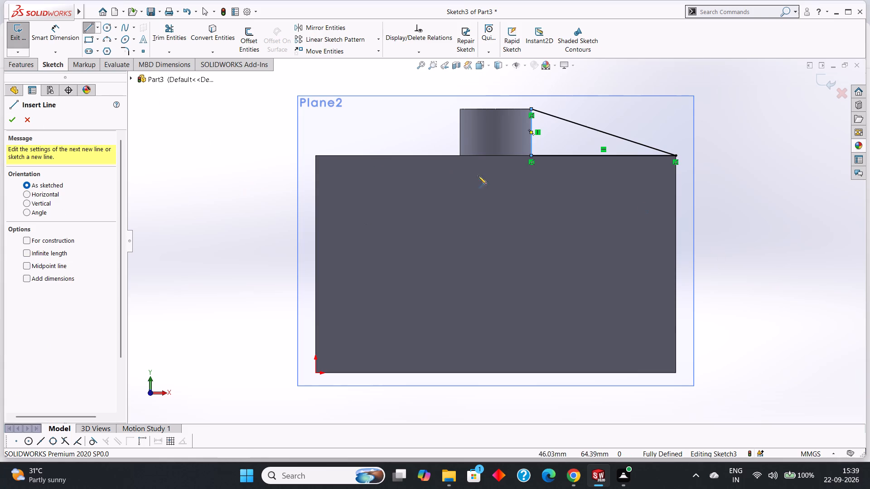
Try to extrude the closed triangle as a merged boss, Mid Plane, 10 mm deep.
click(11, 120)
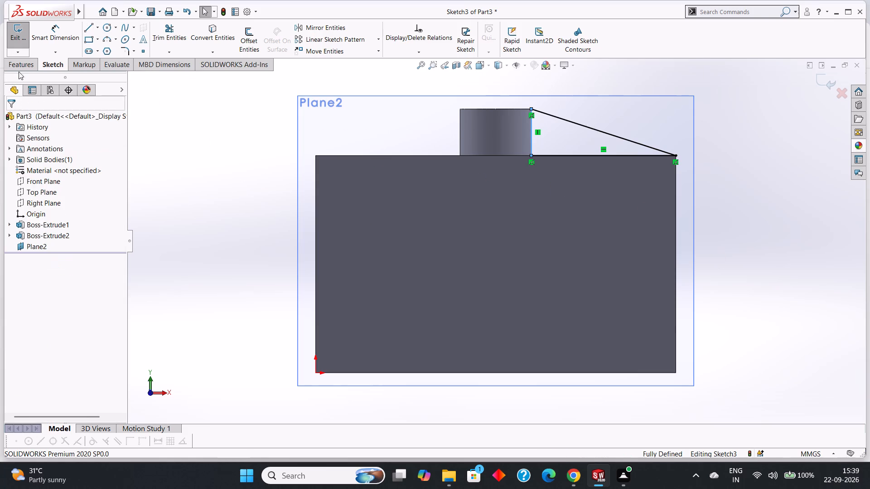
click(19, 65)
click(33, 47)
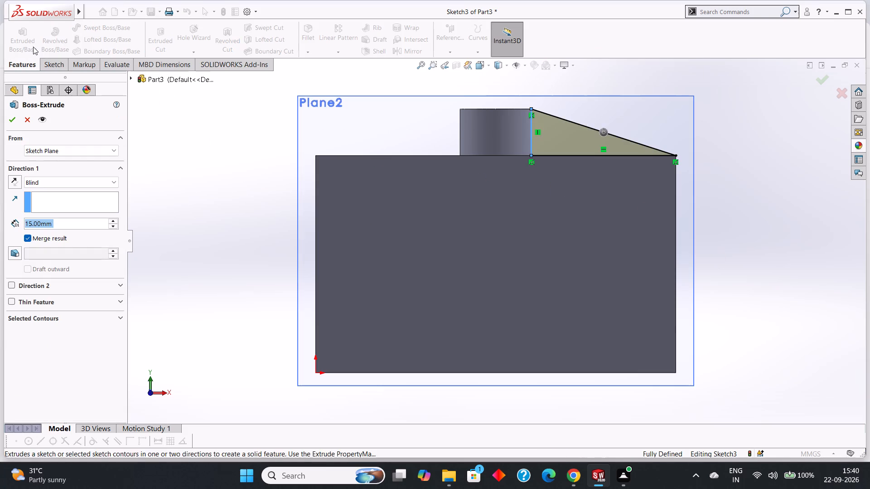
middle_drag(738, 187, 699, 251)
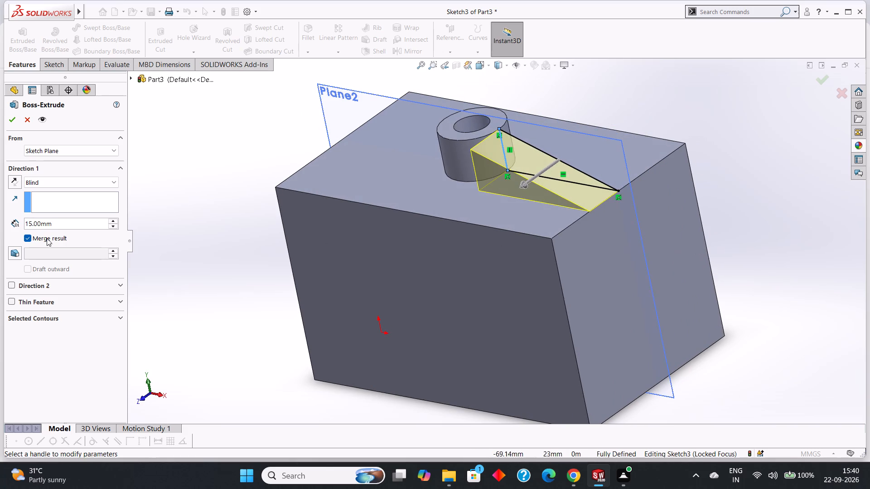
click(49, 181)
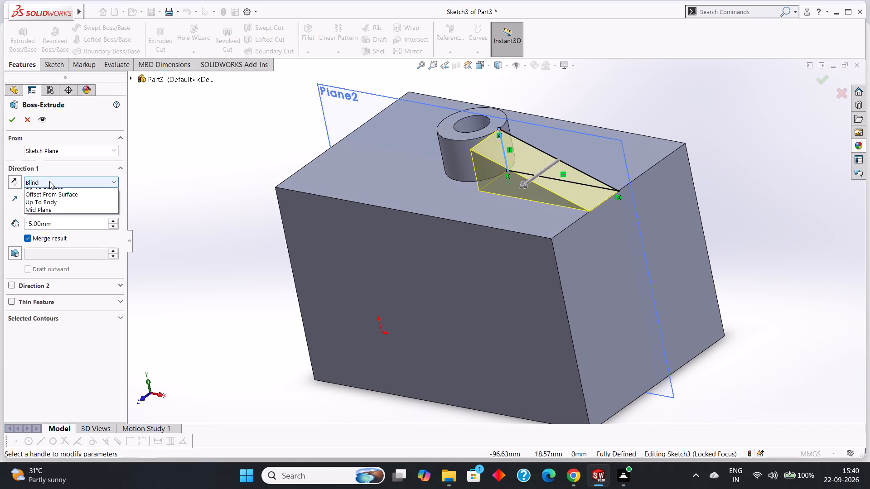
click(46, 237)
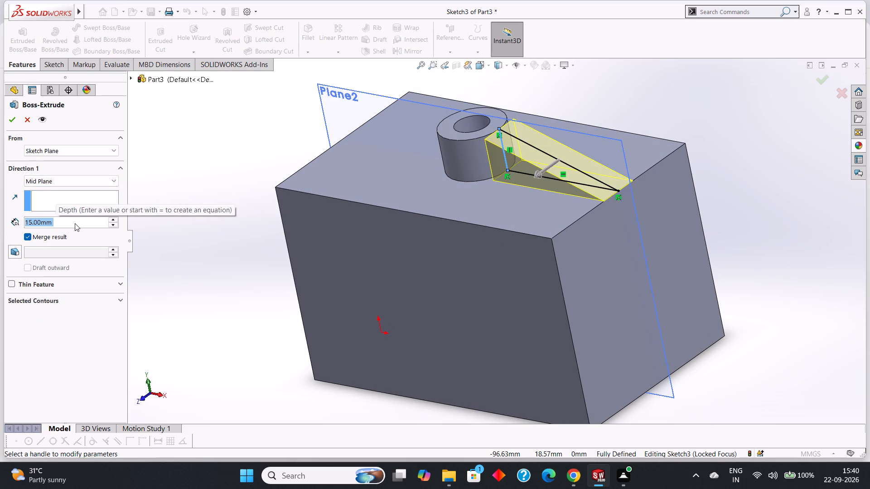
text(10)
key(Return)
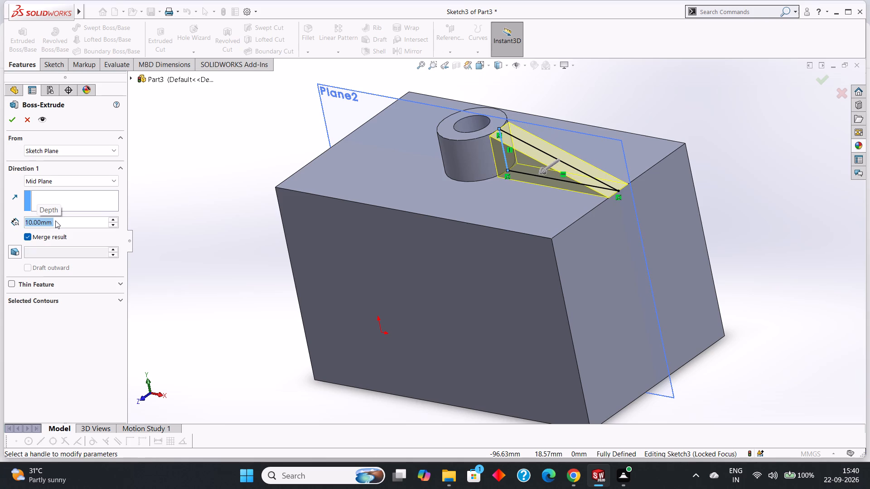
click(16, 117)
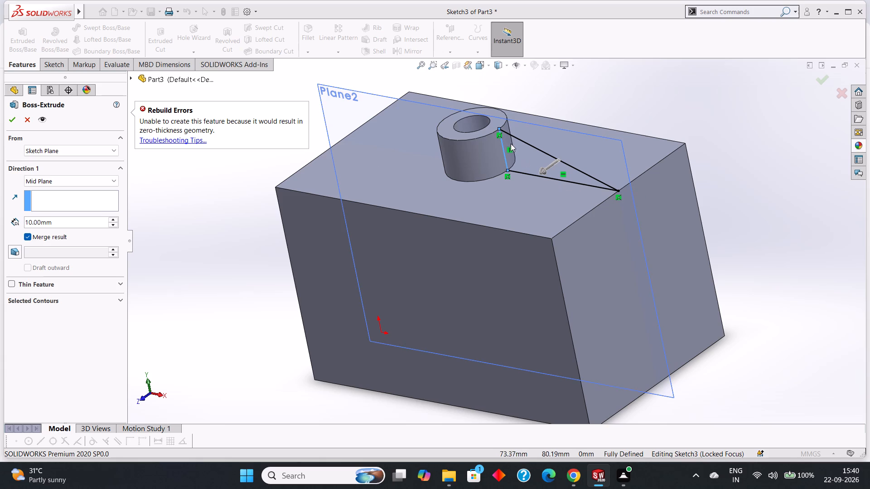
Examine closely where the triangle's vertical side meets the boss wall, and leave the Boss-Extrude command.
scroll(511, 143, down, 10)
scroll(490, 182, up, 8)
scroll(500, 248, up, 2)
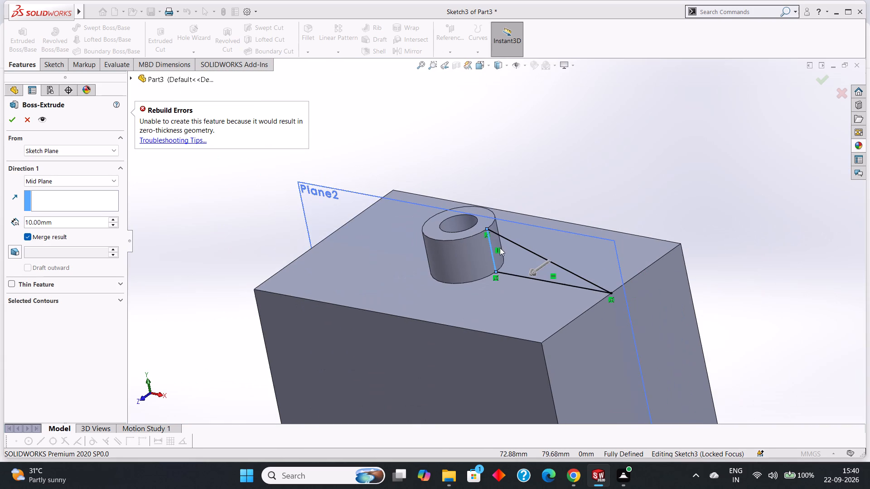
scroll(500, 248, up, 2)
scroll(500, 248, down, 4)
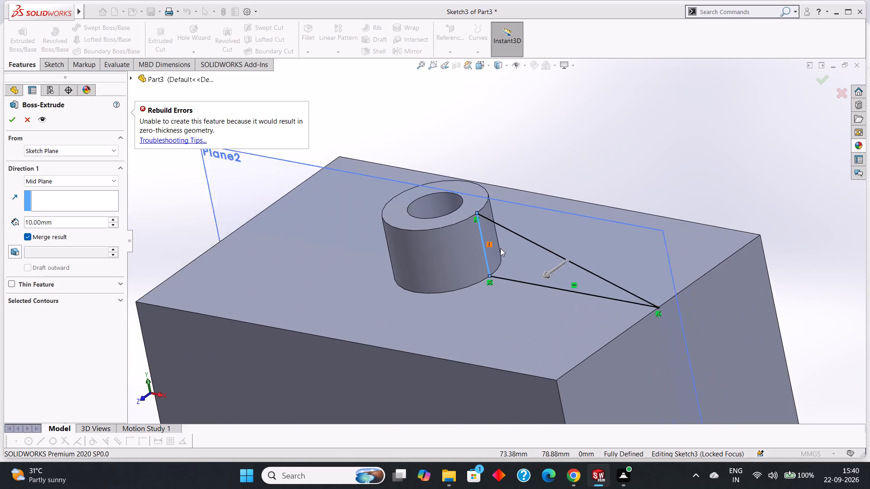
scroll(500, 248, down, 2)
scroll(500, 248, up, 6)
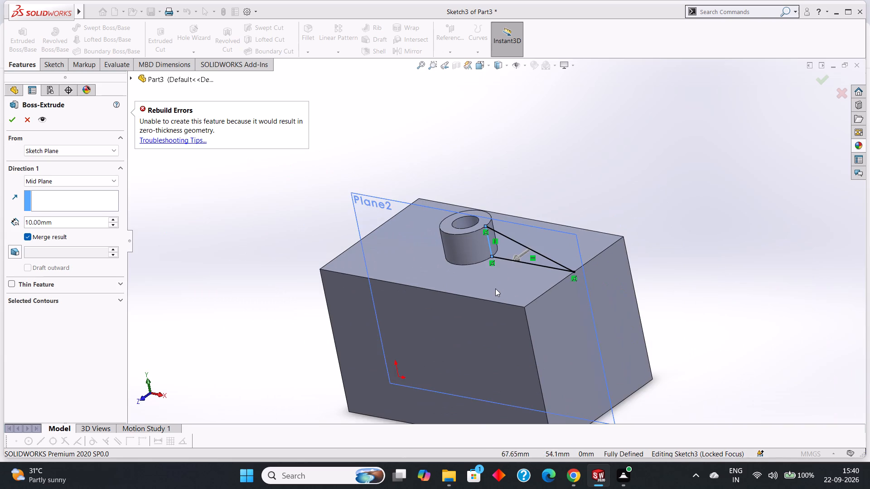
key(Escape)
key(ctrl+z)
key(ctrl+z)
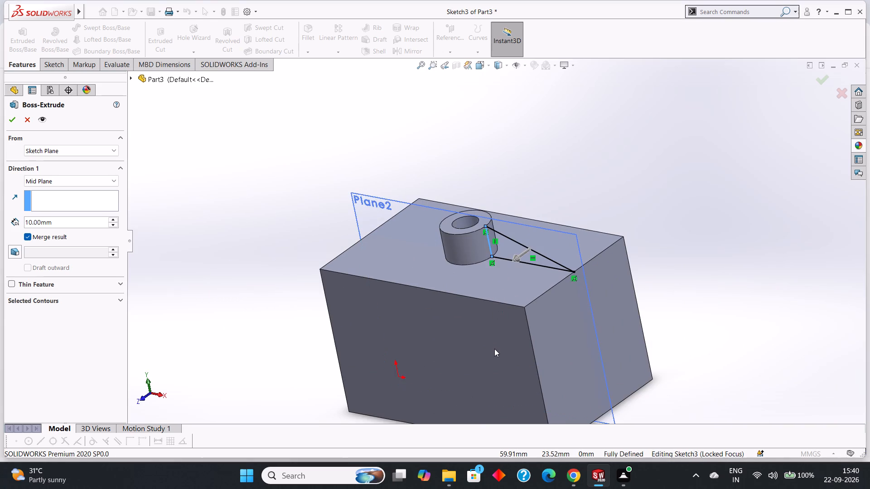
key(Escape)
key(Escape)
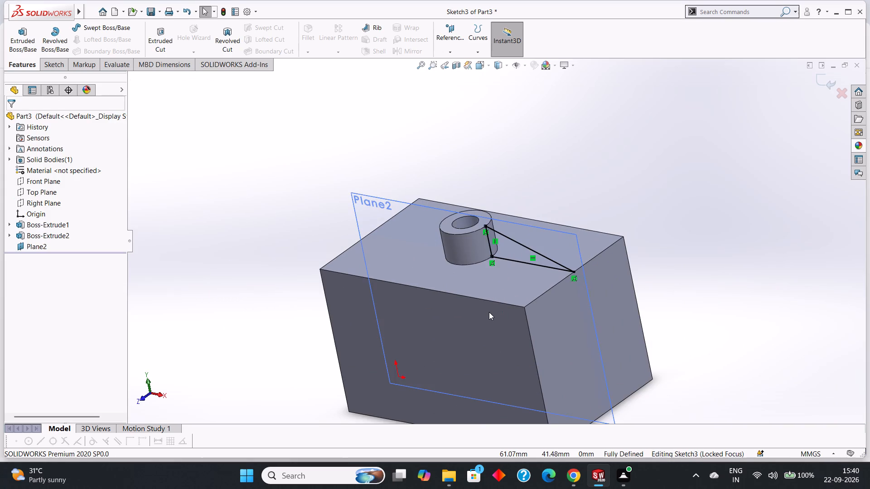
Undo the triangle's vertical and horizontal lines, keeping only the sloped line in the sketch.
key(ctrl+z)
key(ctrl+z)
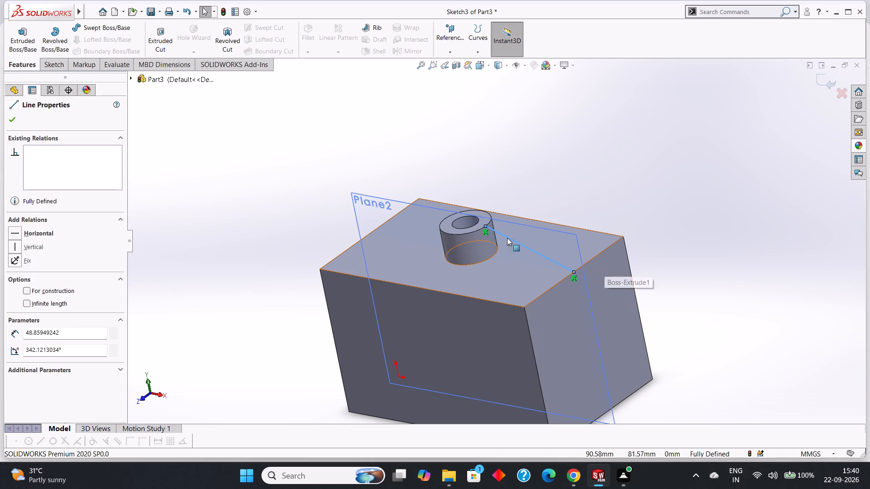
key(Escape)
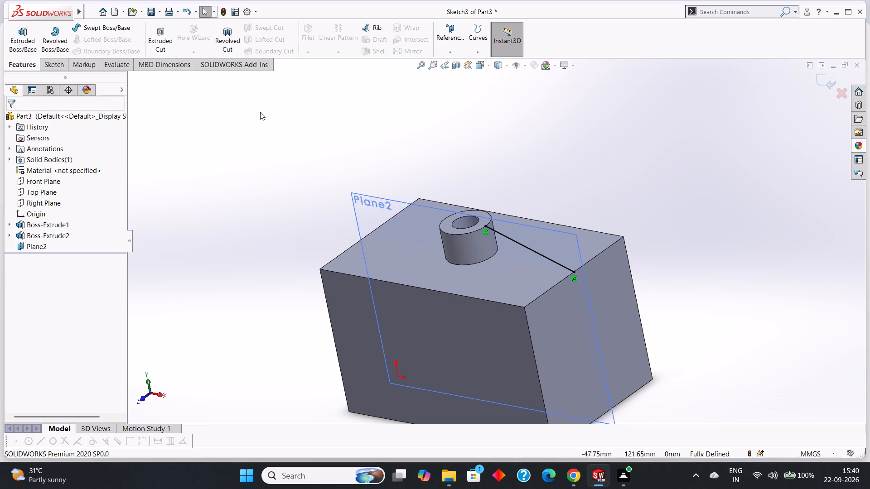
Preview a 10 mm two-sided rib from the sloped line and examine how it meets the boss's top rim and the block's top edge.
click(51, 66)
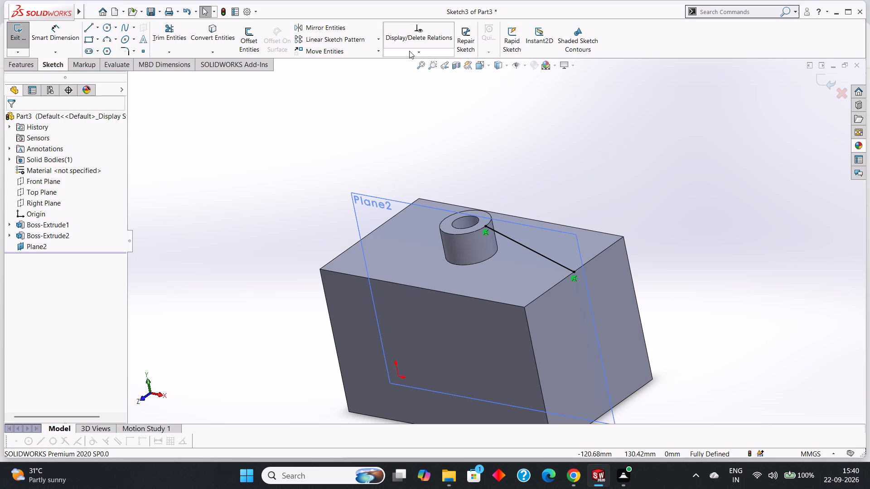
click(22, 63)
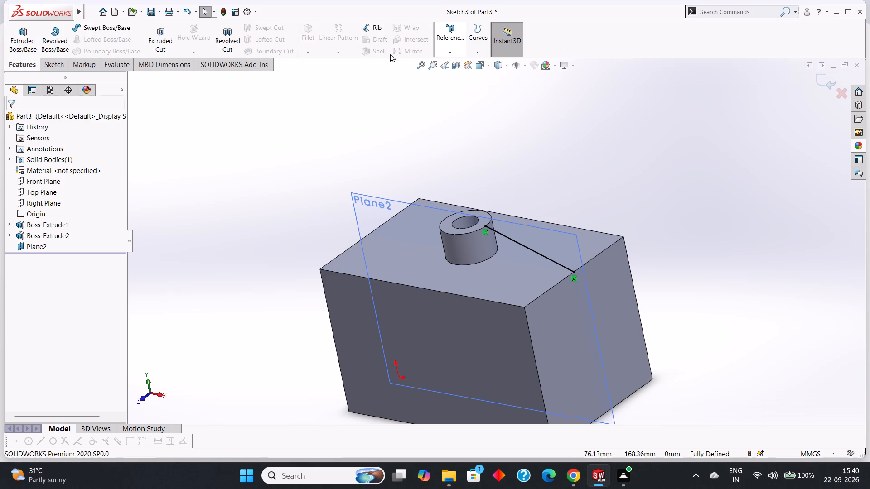
click(372, 29)
middle_drag(636, 206, 656, 276)
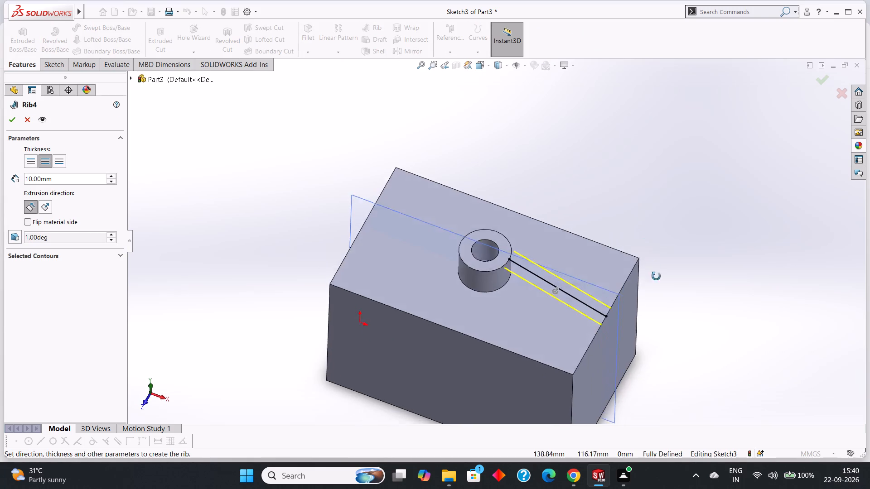
middle_drag(656, 276, 658, 286)
scroll(551, 284, down, 3)
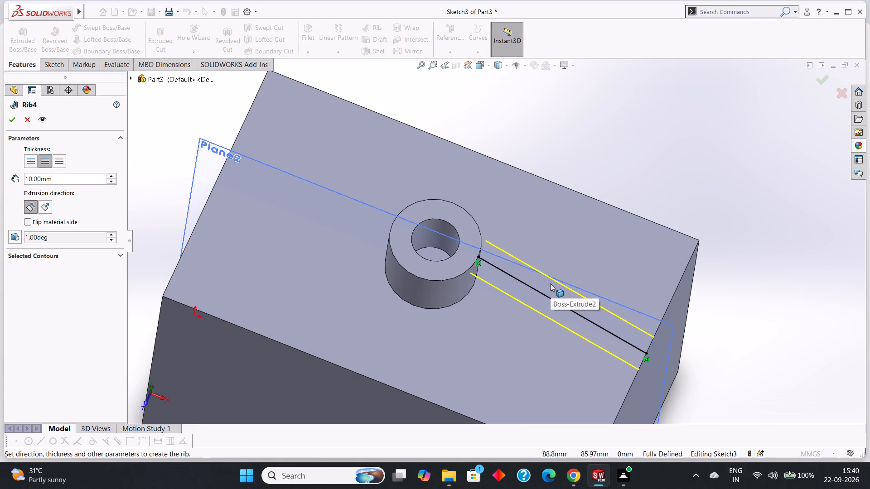
scroll(488, 263, down, 4)
scroll(493, 263, up, 2)
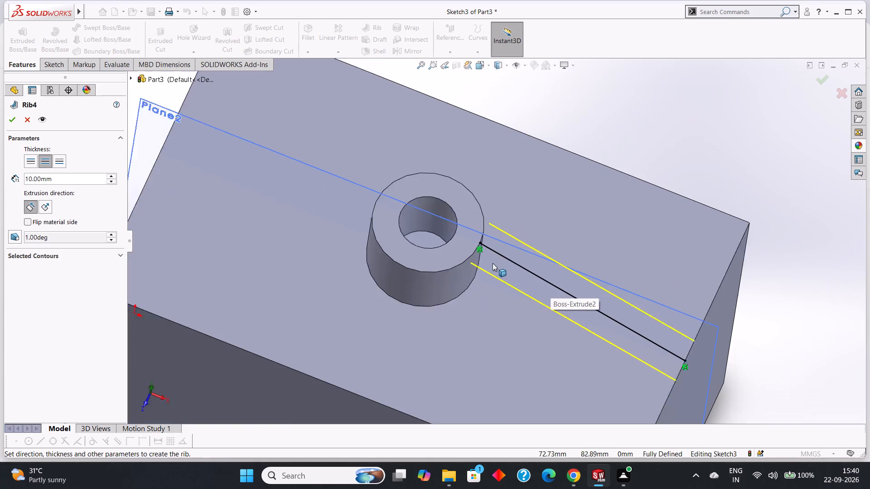
scroll(493, 263, up, 3)
scroll(594, 326, down, 3)
scroll(422, 169, down, 2)
scroll(384, 163, down, 3)
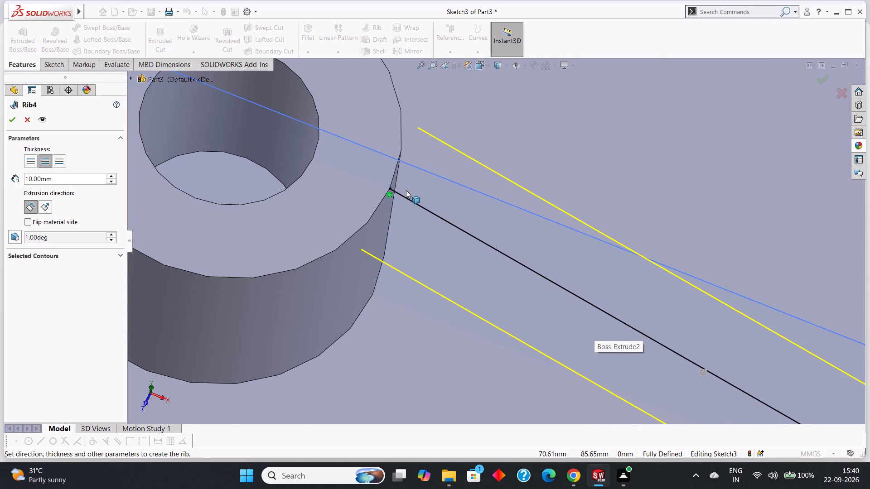
scroll(406, 190, down, 2)
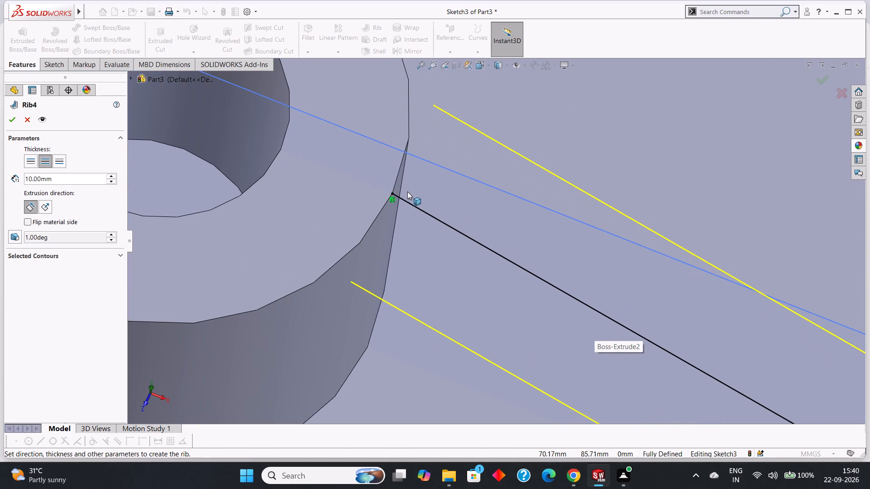
scroll(411, 193, up, 5)
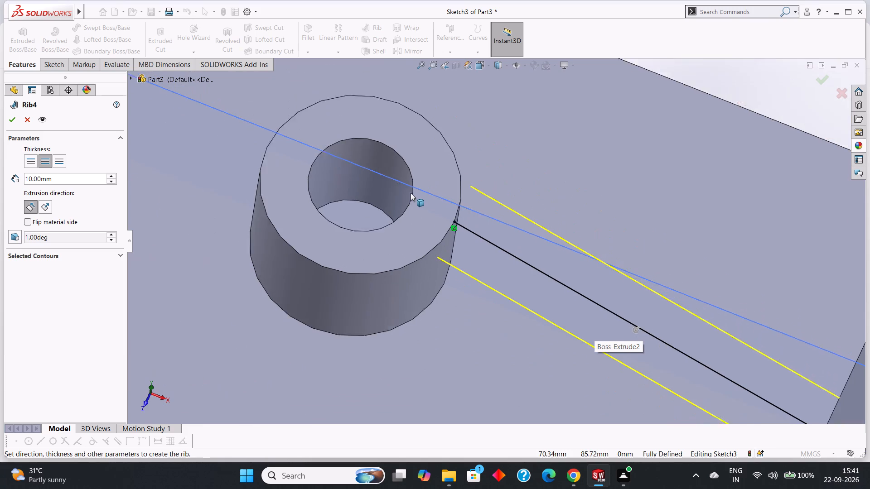
scroll(411, 193, up, 5)
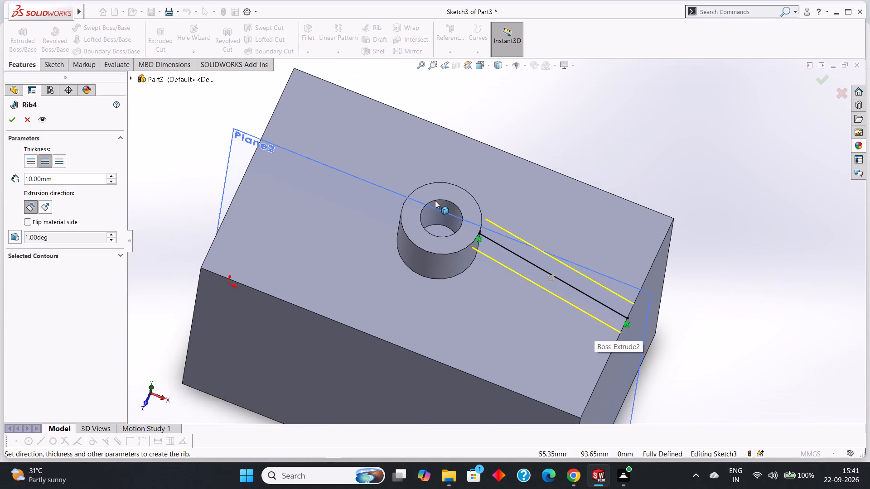
scroll(435, 201, up, 2)
scroll(454, 206, down, 3)
scroll(578, 278, down, 4)
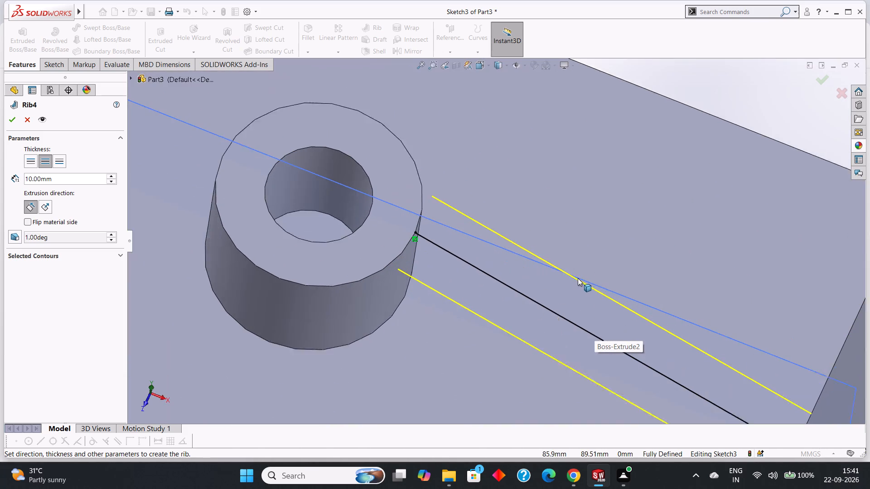
scroll(578, 278, down, 1)
scroll(579, 278, up, 8)
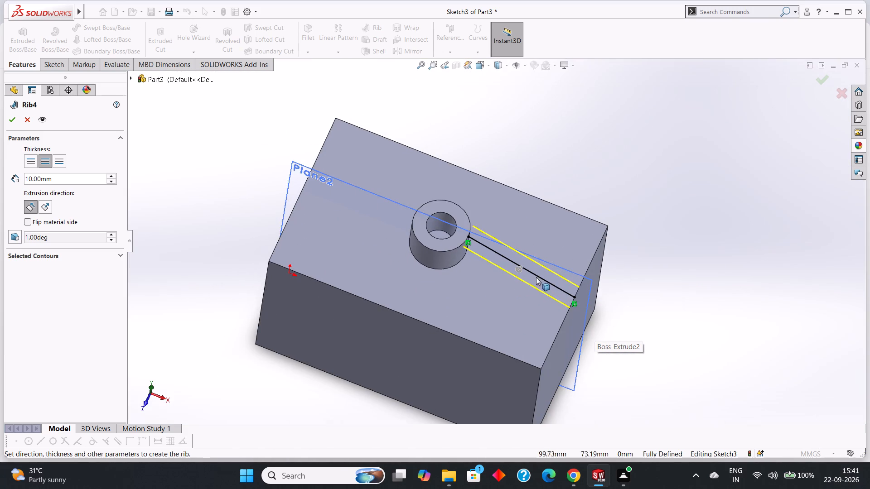
scroll(536, 276, down, 5)
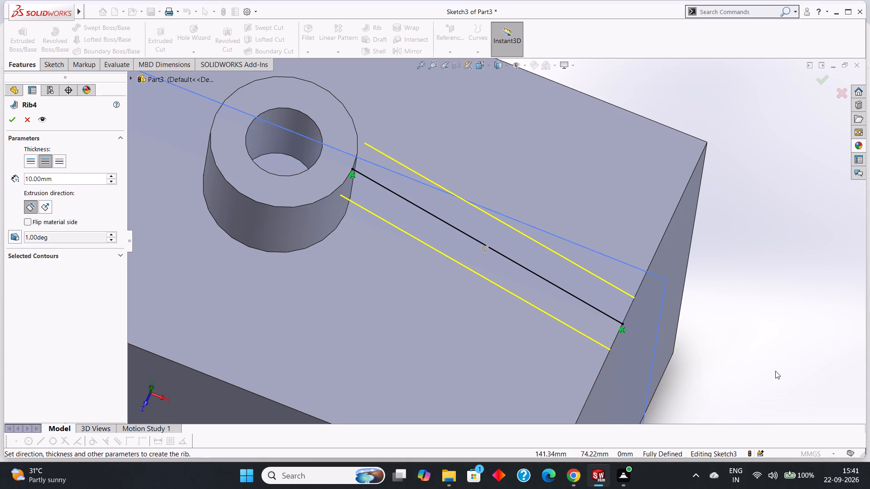
middle_drag(775, 371, 788, 321)
scroll(560, 190, up, 3)
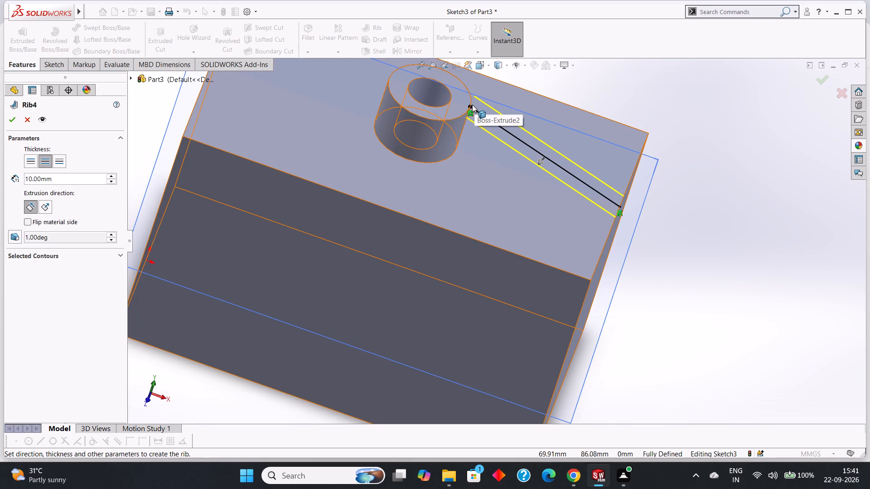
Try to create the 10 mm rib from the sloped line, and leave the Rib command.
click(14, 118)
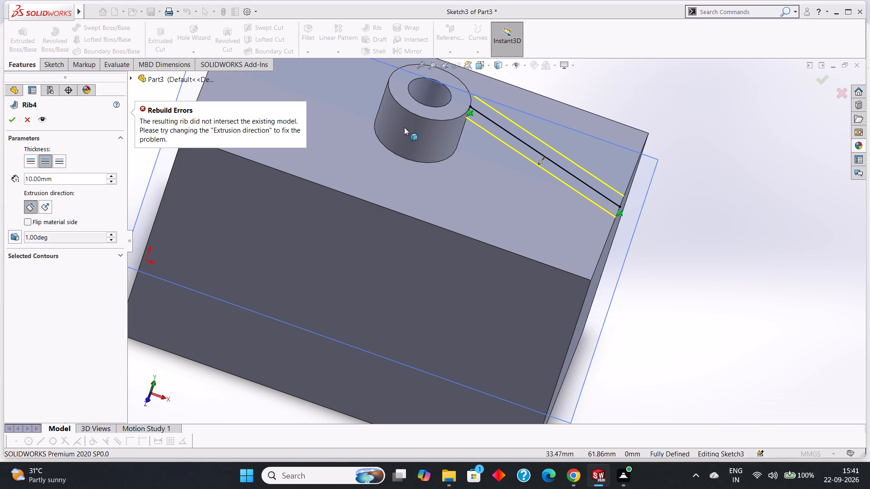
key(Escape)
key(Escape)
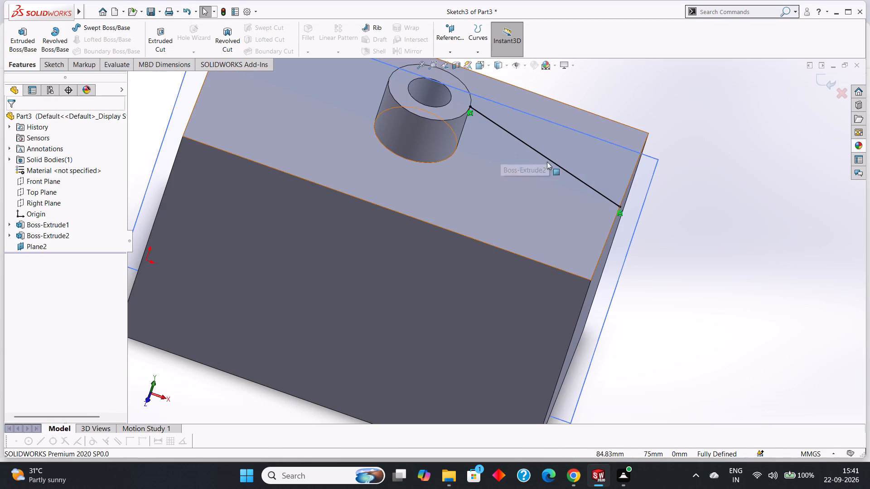
Close the triangle with a 15 mm vertical line down the boss wall and a 46.5 mm horizontal line along the block's top edge.
middle_drag(706, 249, 707, 200)
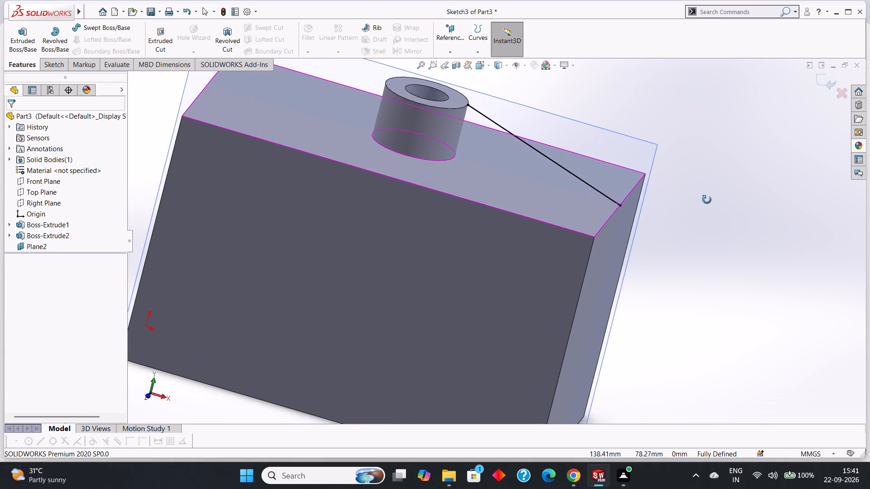
middle_drag(707, 200, 708, 198)
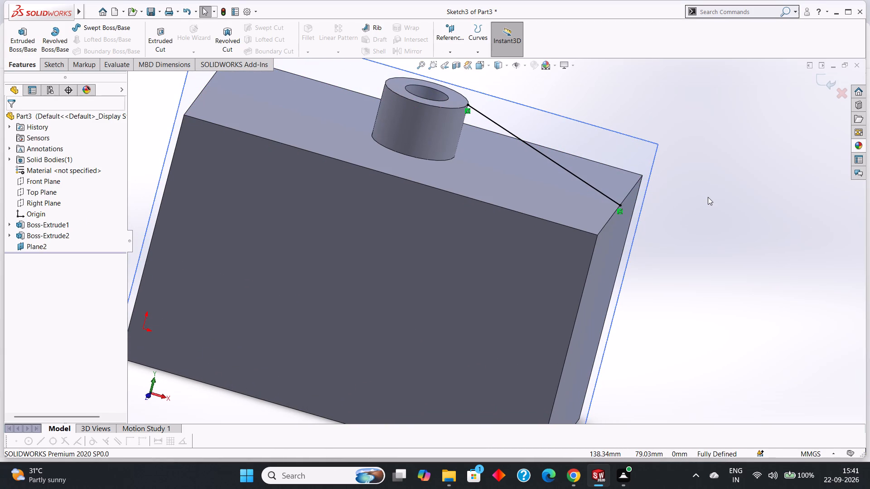
middle_click(708, 197)
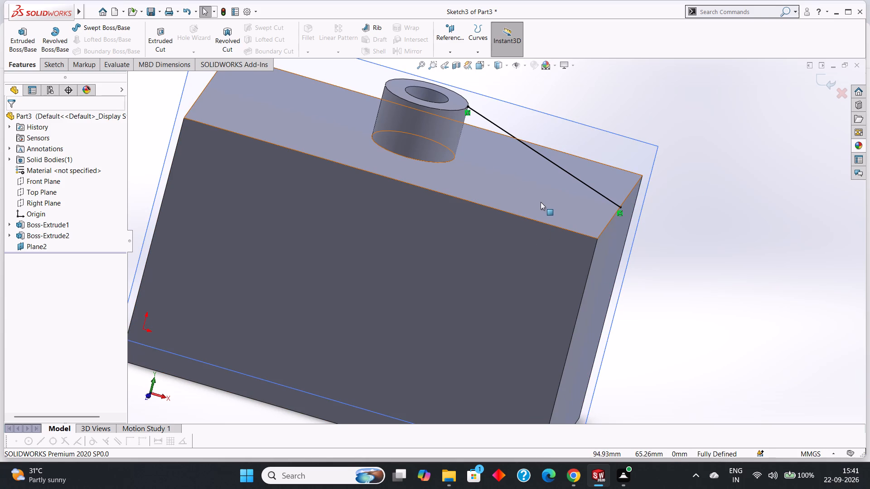
key(ctrl+8)
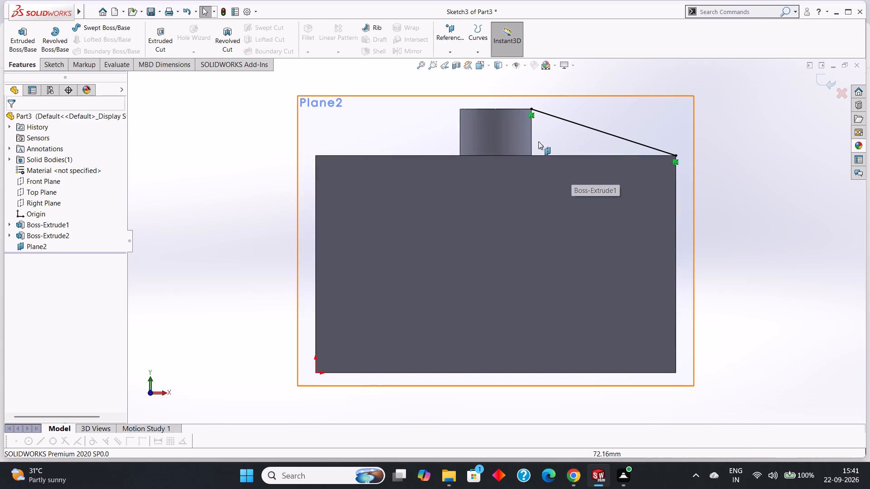
click(51, 67)
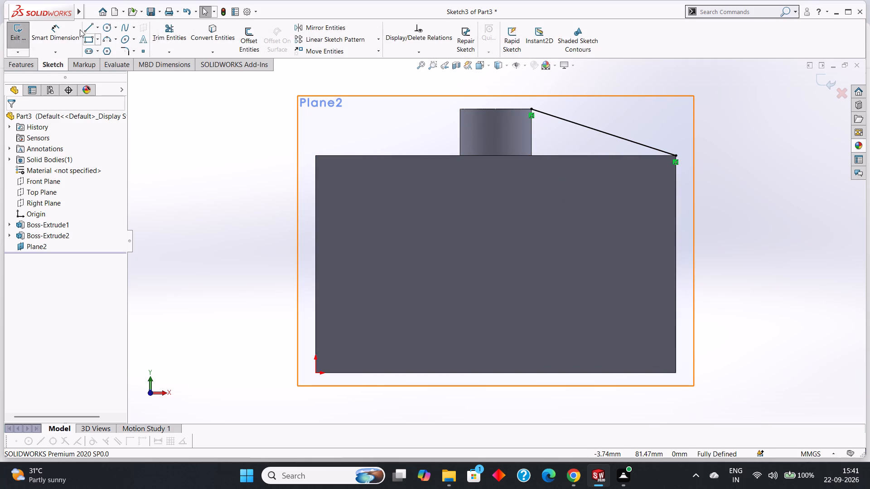
click(87, 29)
click(531, 110)
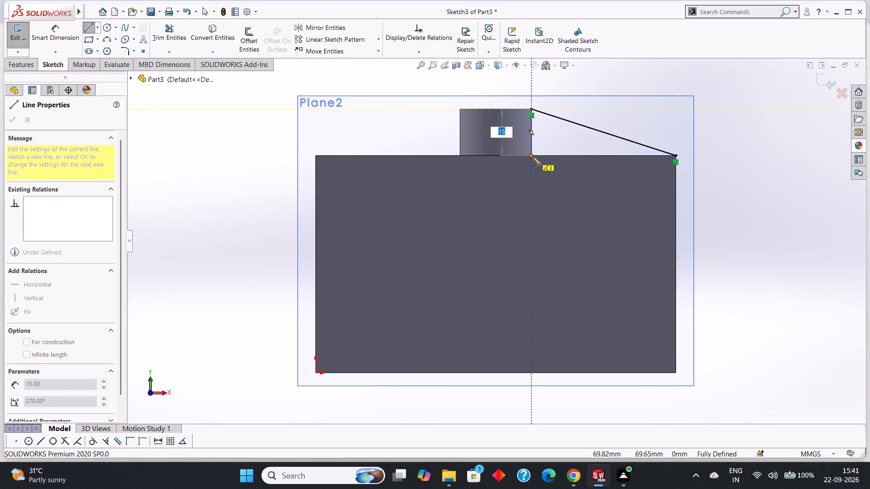
click(532, 157)
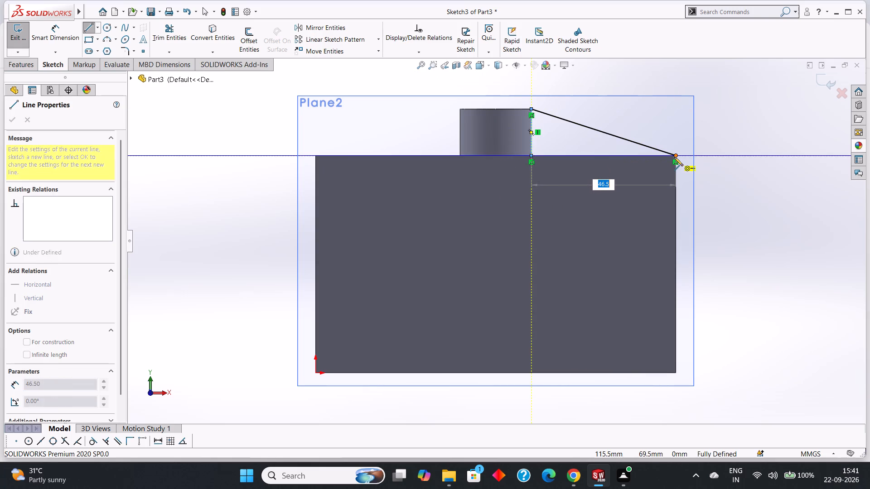
click(674, 157)
right_click(738, 166)
click(743, 170)
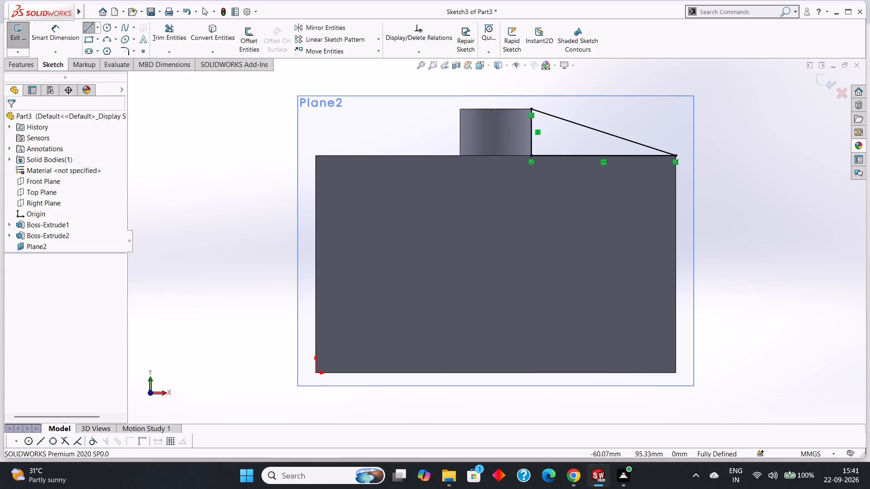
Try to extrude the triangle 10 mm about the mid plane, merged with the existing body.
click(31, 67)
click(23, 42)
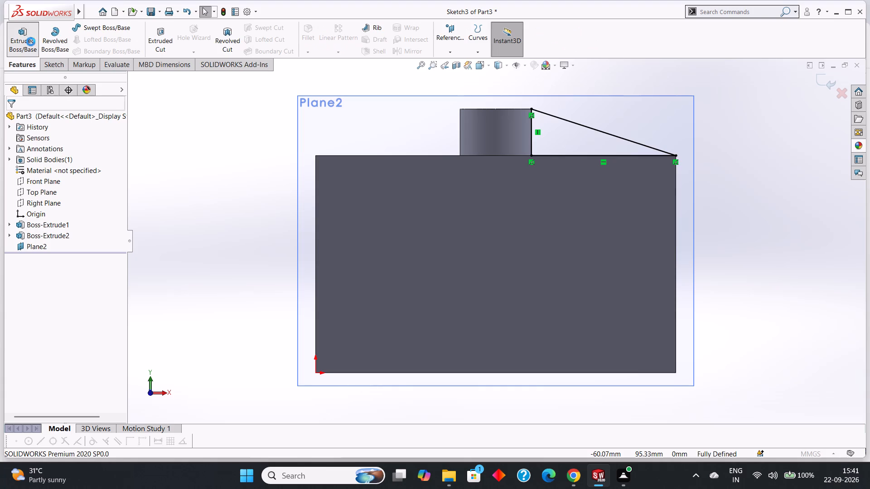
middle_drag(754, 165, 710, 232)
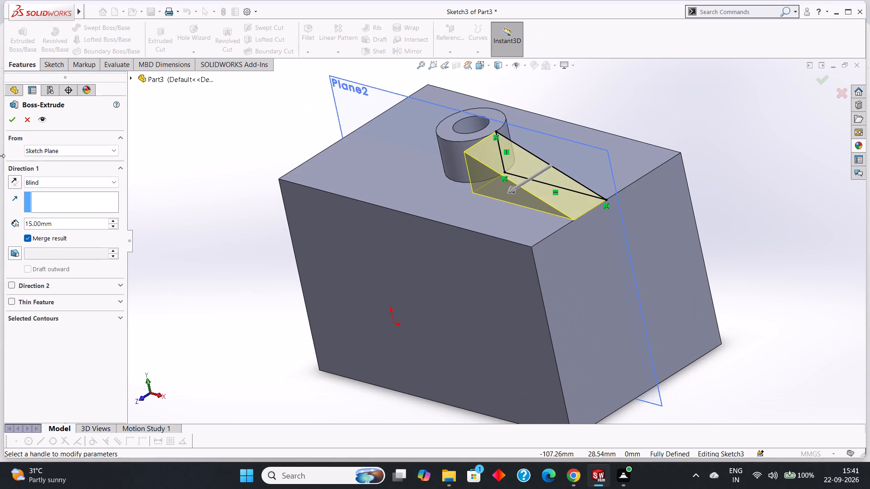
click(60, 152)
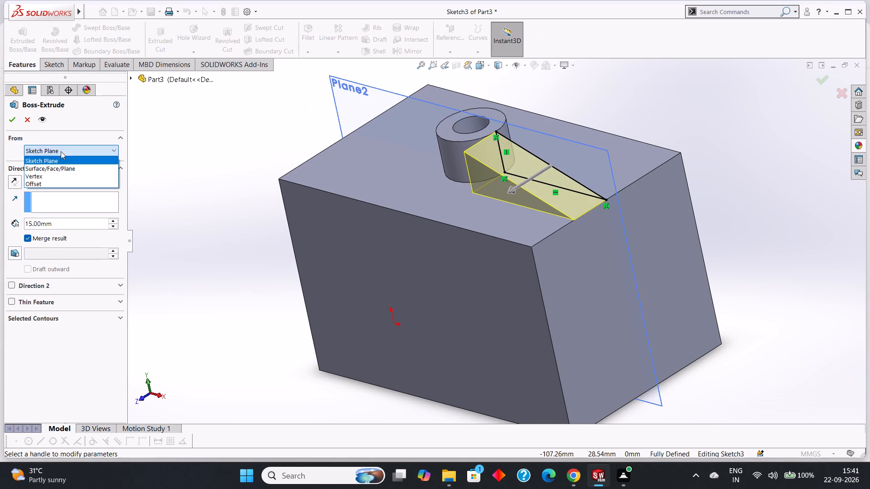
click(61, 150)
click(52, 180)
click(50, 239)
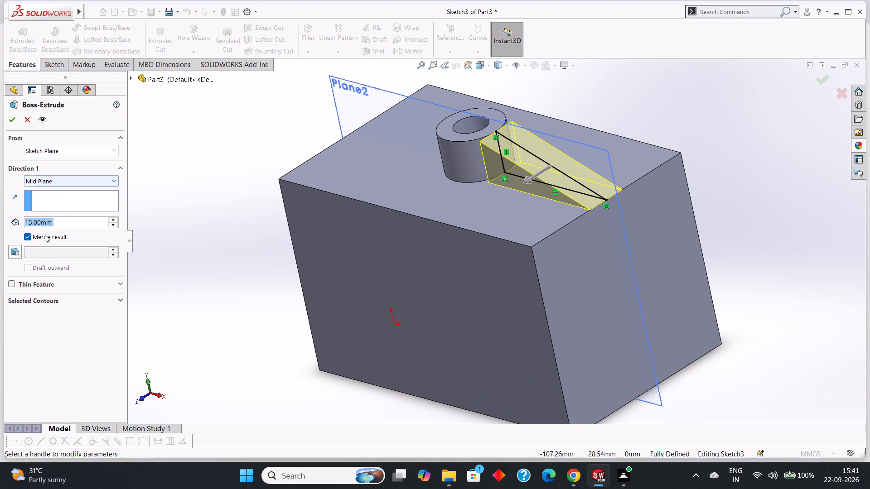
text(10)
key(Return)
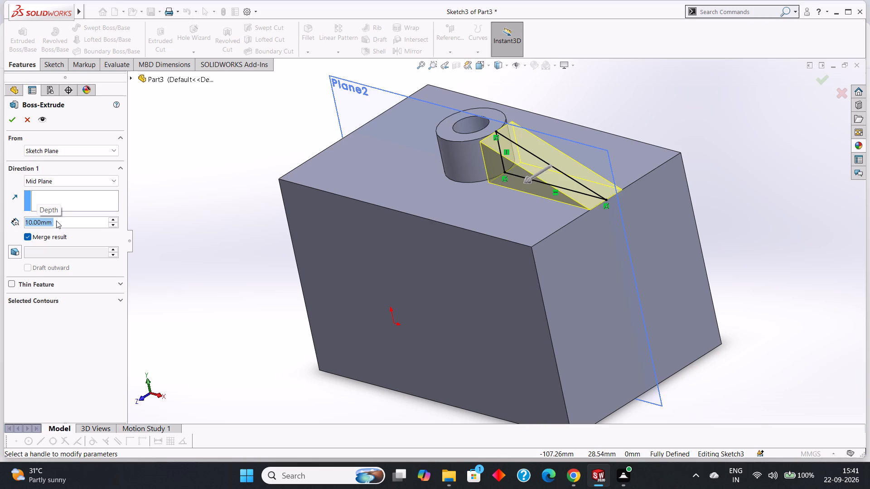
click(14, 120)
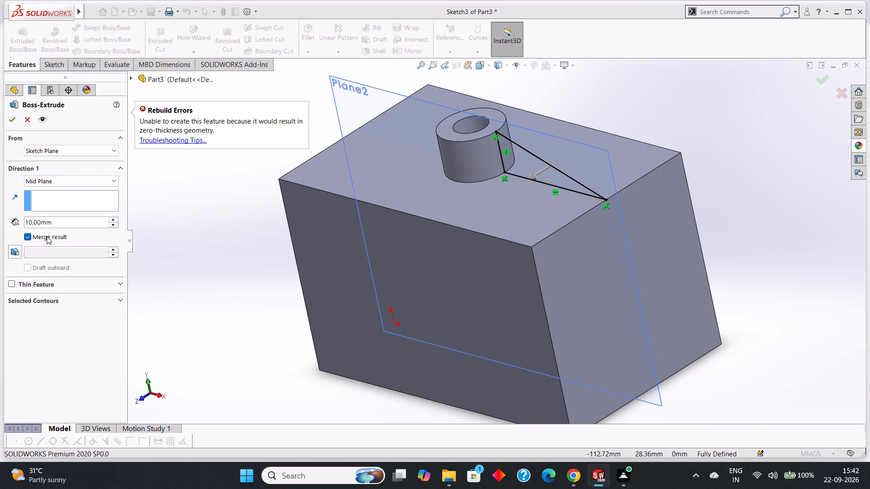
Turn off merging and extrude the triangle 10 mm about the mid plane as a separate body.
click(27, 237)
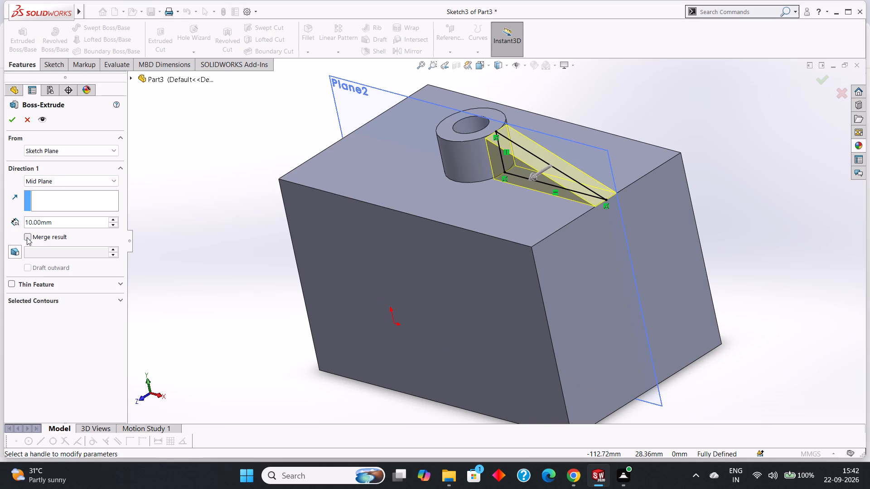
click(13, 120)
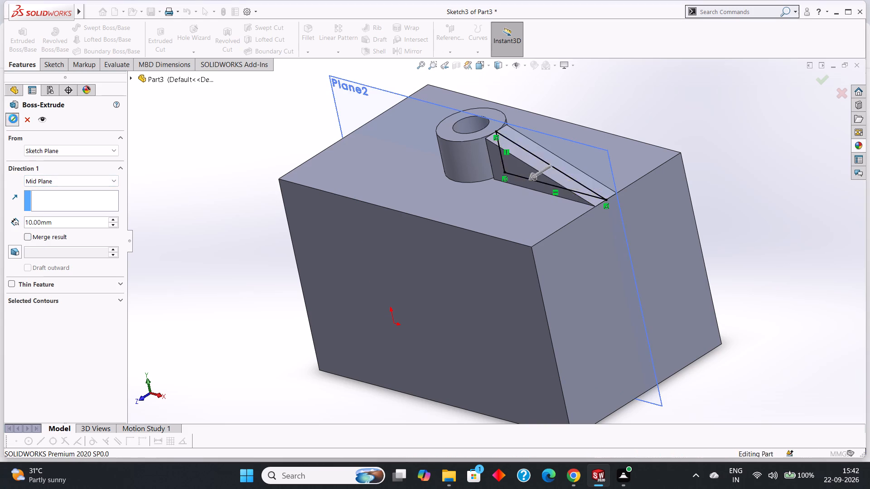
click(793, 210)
Examine from several angles how the triangular rib's upper edge meets the round boss wall.
middle_drag(796, 219, 812, 222)
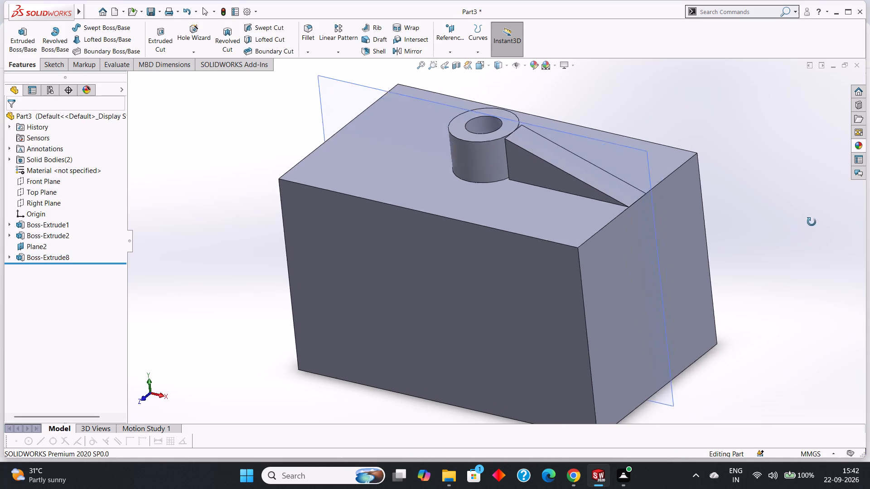
middle_drag(812, 222, 846, 234)
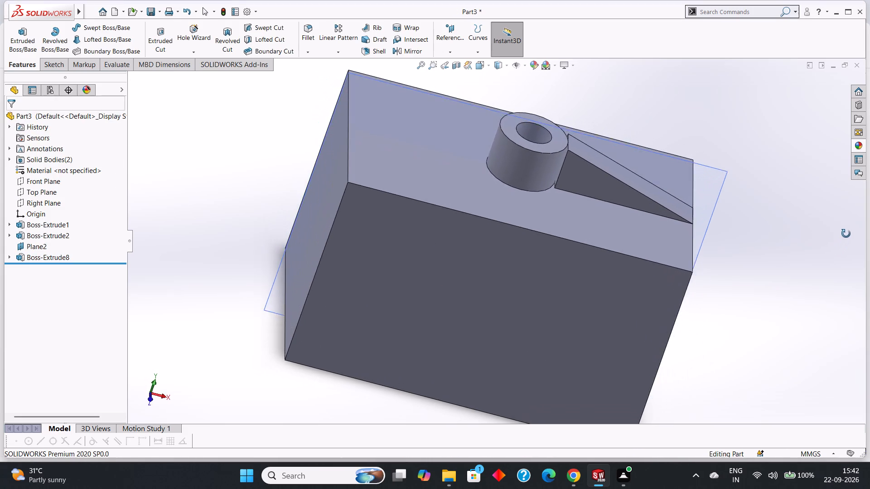
middle_drag(846, 234, 825, 227)
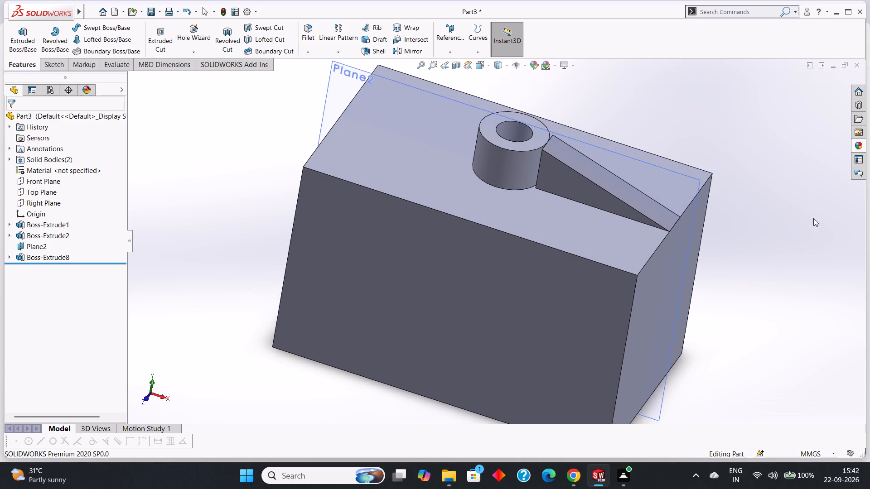
scroll(558, 154, down, 12)
scroll(433, 185, up, 3)
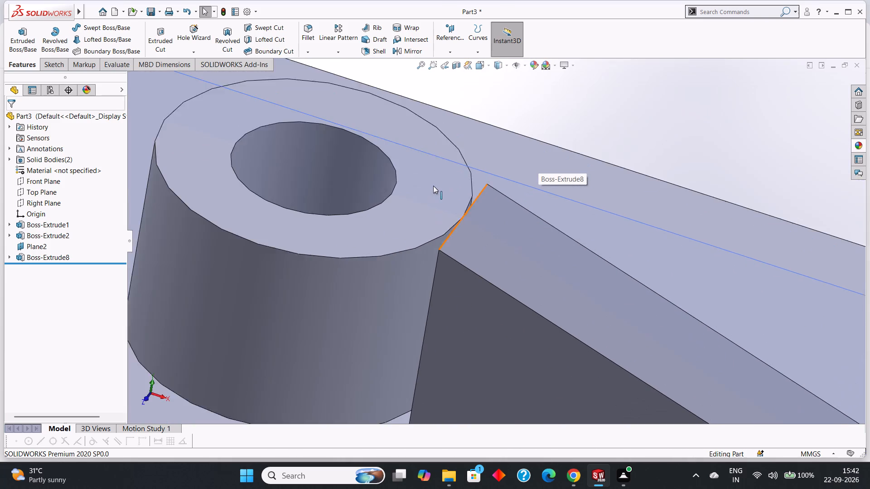
scroll(433, 186, up, 2)
scroll(459, 220, up, 3)
scroll(486, 251, up, 4)
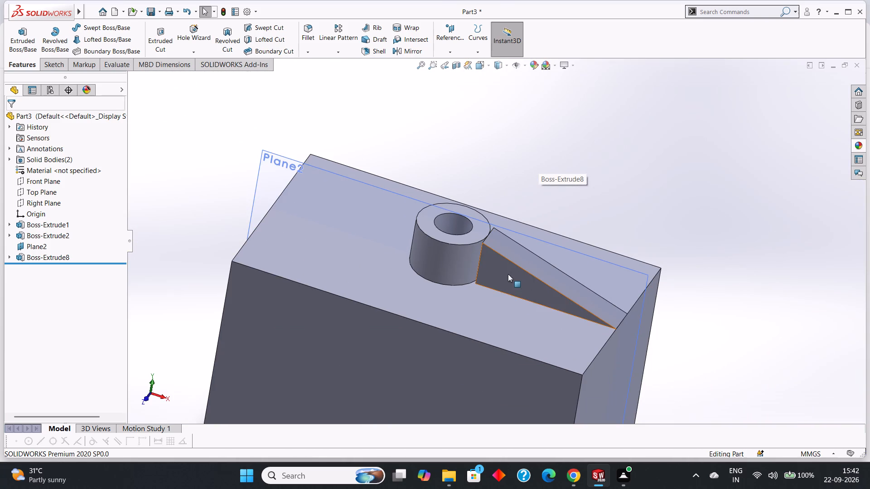
middle_drag(490, 287, 507, 296)
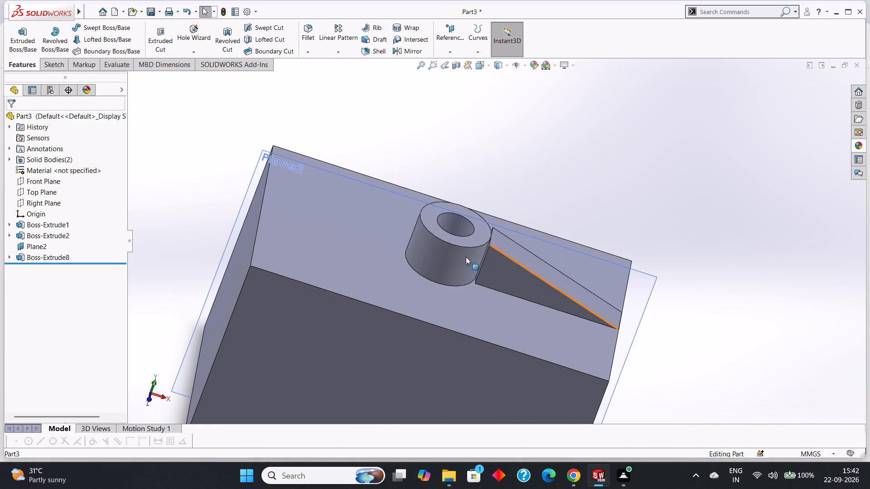
Open the rib extrusion's definition, examine its preview against the boss wall, and leave without changing it.
click(39, 261)
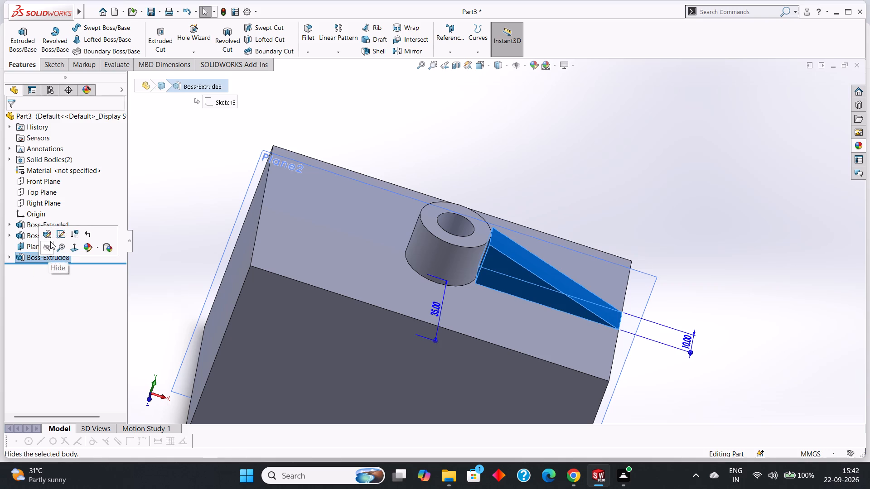
click(49, 237)
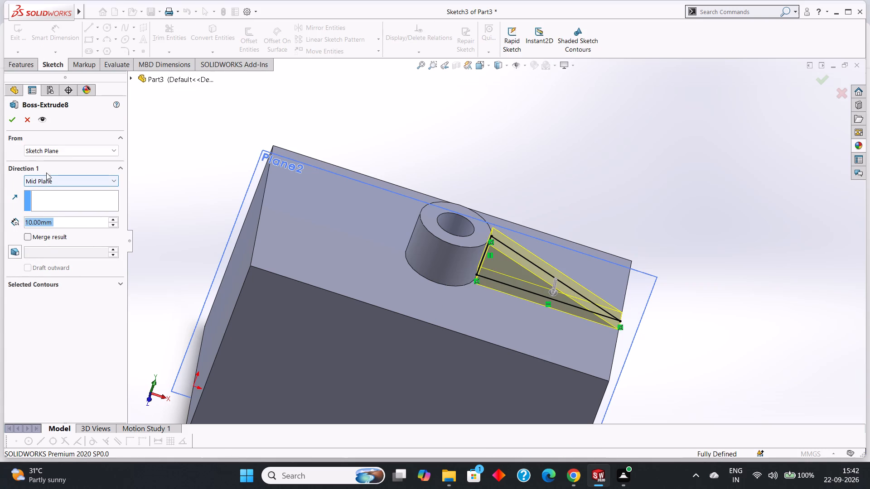
scroll(737, 263, down, 3)
scroll(691, 312, up, 4)
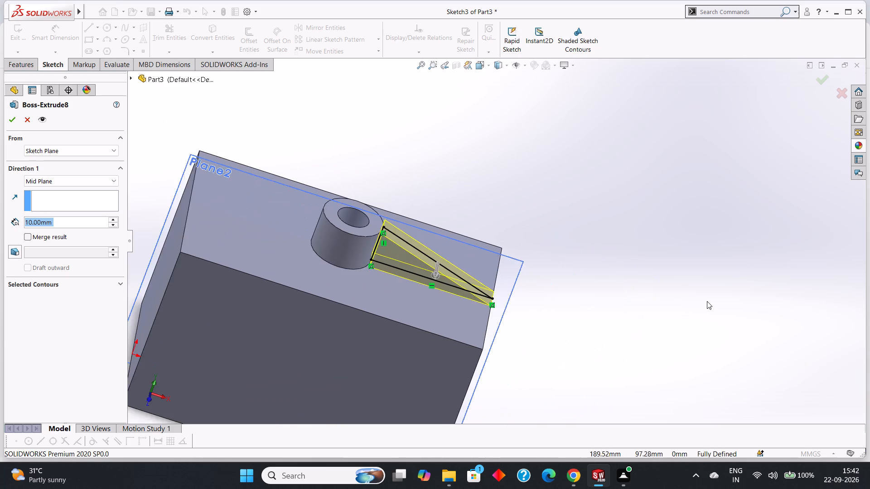
scroll(707, 301, up, 2)
scroll(406, 244, down, 4)
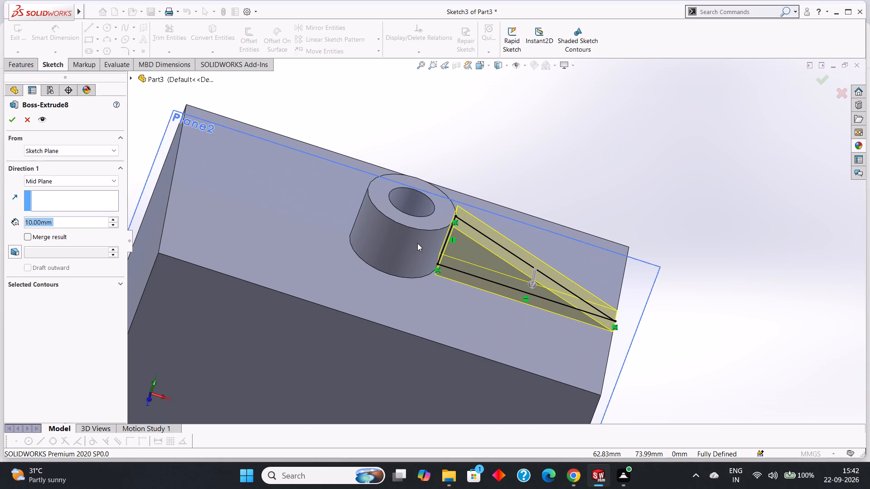
scroll(418, 243, down, 2)
scroll(441, 244, up, 2)
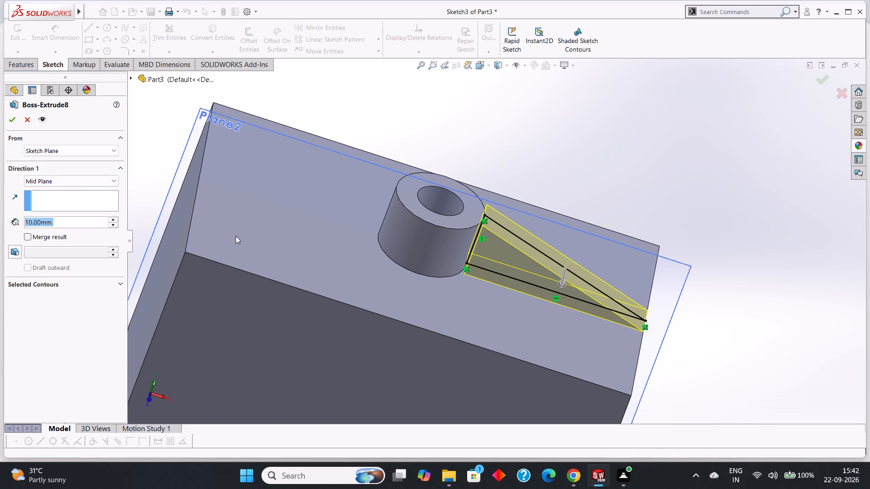
scroll(460, 252, down, 5)
scroll(497, 215, down, 5)
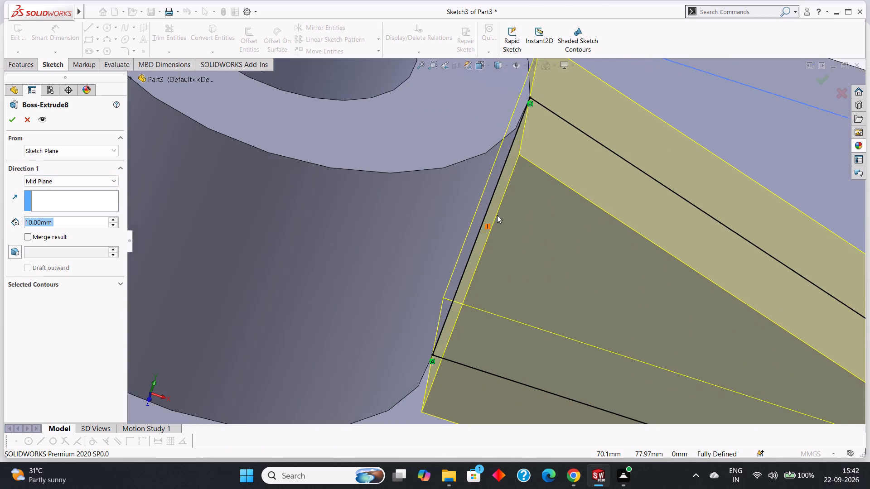
scroll(497, 215, up, 9)
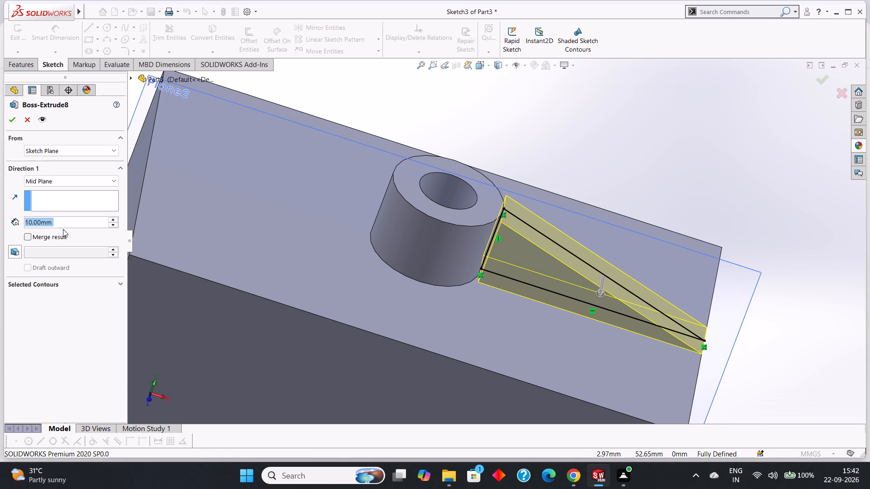
key(Escape)
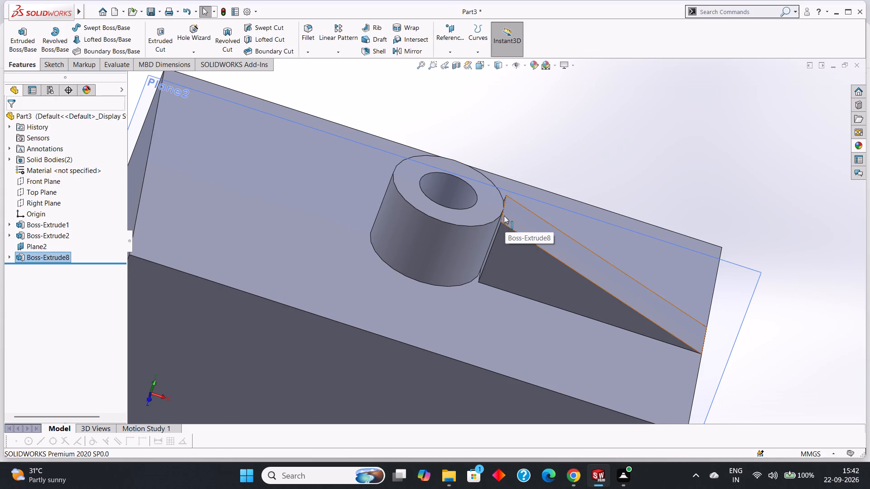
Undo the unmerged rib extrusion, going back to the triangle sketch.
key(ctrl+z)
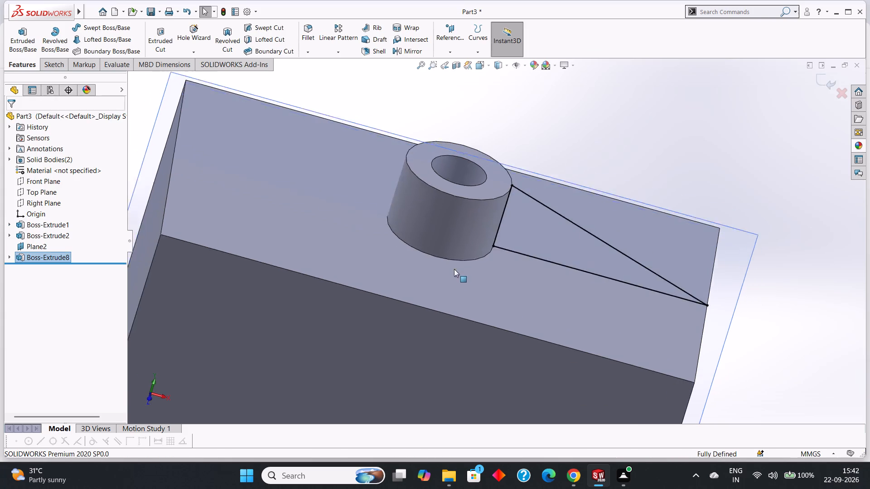
Examine where the rib triangle meets the boss wall, including the properties of its vertical line.
scroll(537, 94, down, 3)
scroll(529, 148, down, 2)
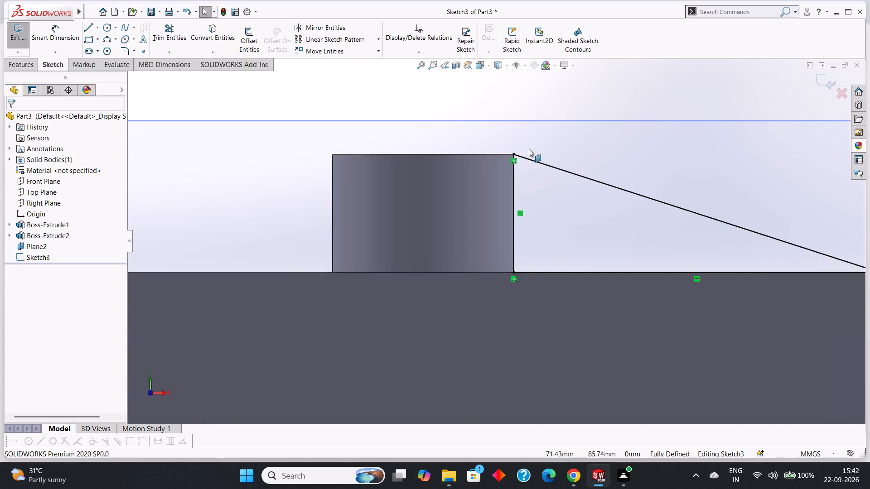
scroll(529, 149, down, 5)
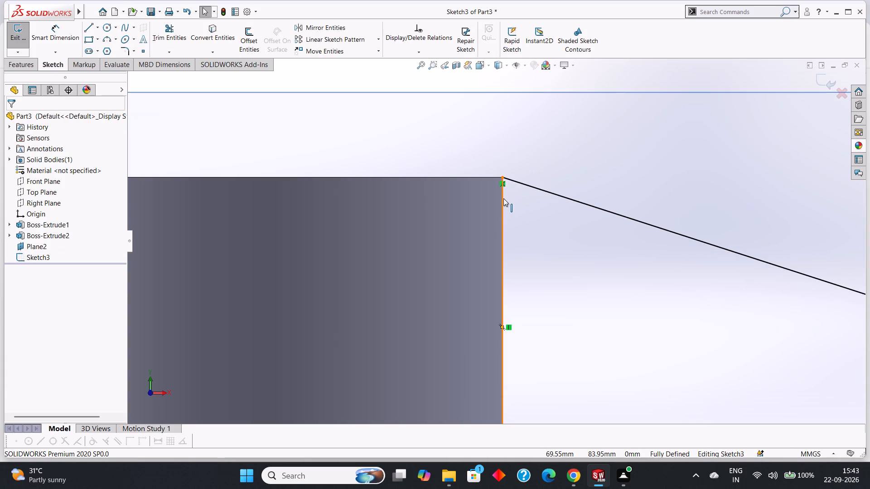
click(503, 198)
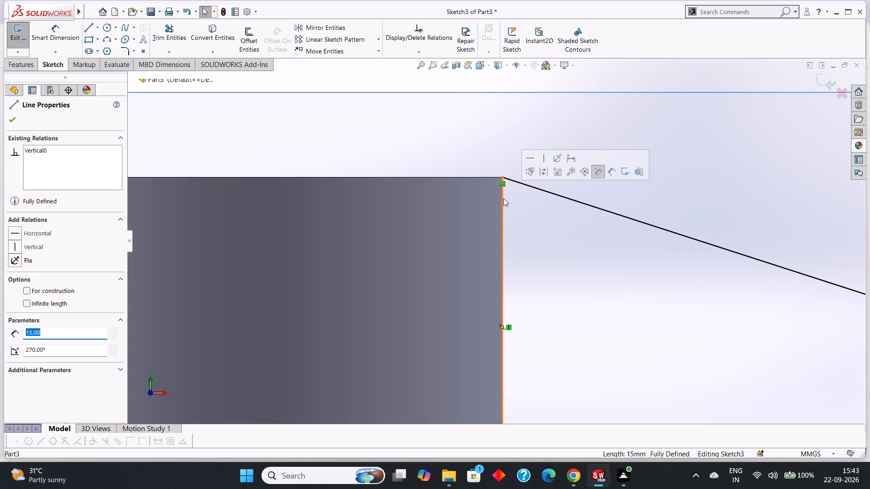
key(Escape)
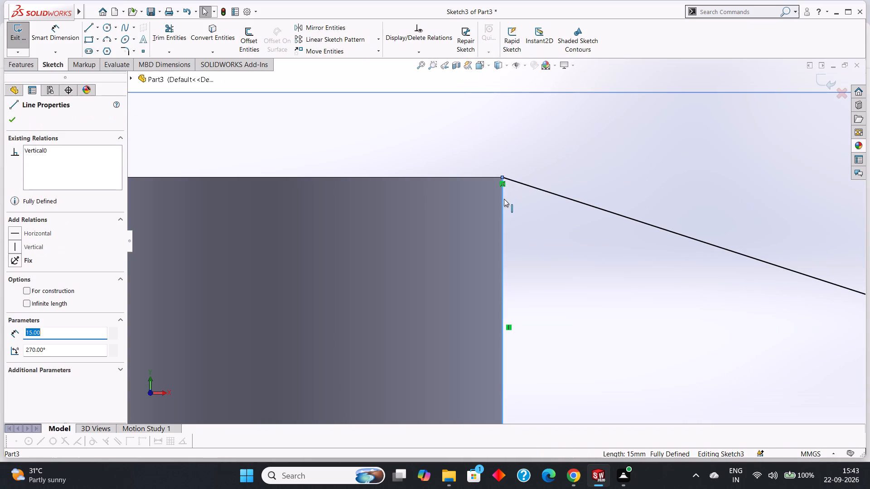
drag(501, 201, 499, 206)
drag(499, 206, 496, 209)
key(Escape)
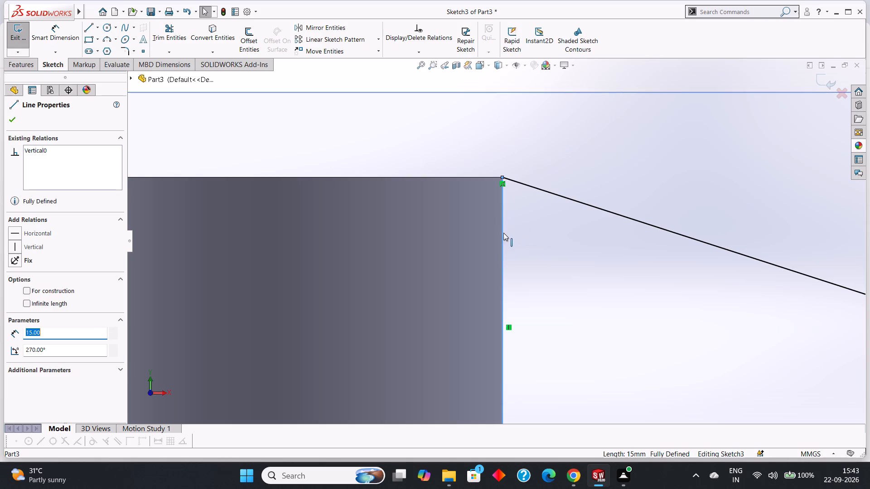
scroll(503, 233, up, 11)
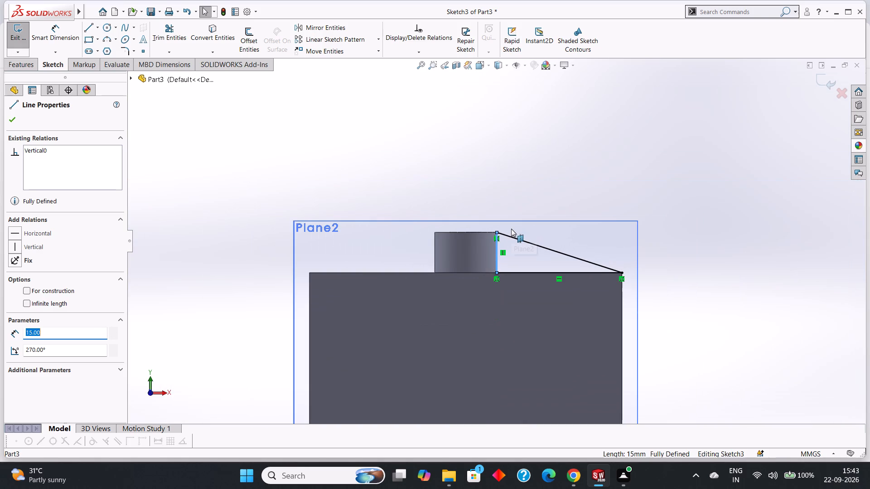
scroll(511, 229, up, 1)
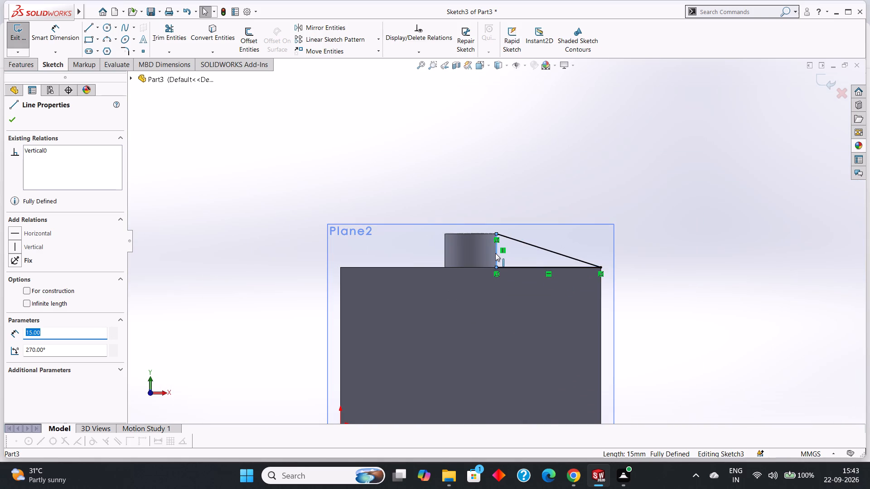
scroll(495, 253, down, 4)
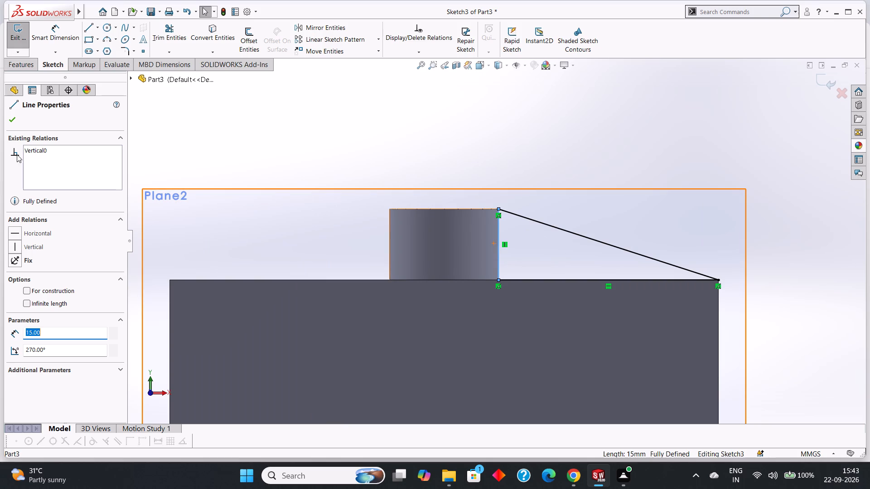
key(Escape)
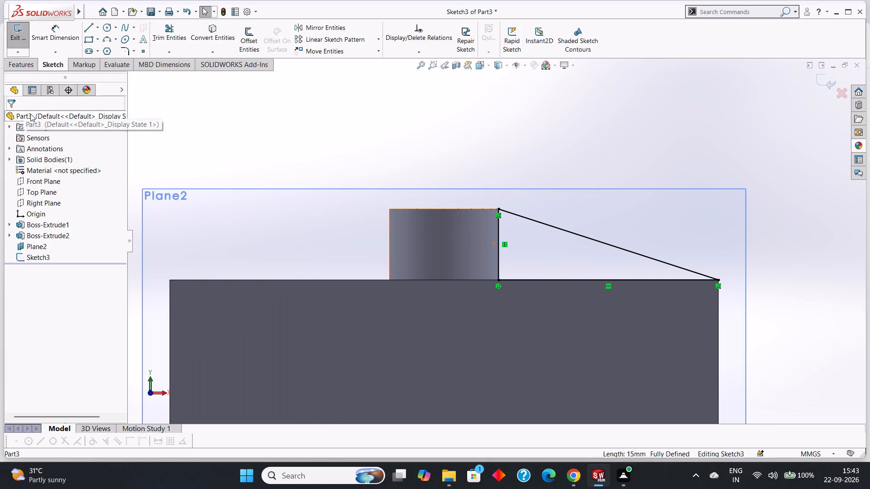
Extend the rib sketch with lines running 4 mm into the boss, down to the block's top face, and back to the triangle's lower corner.
click(86, 29)
scroll(504, 202, down, 5)
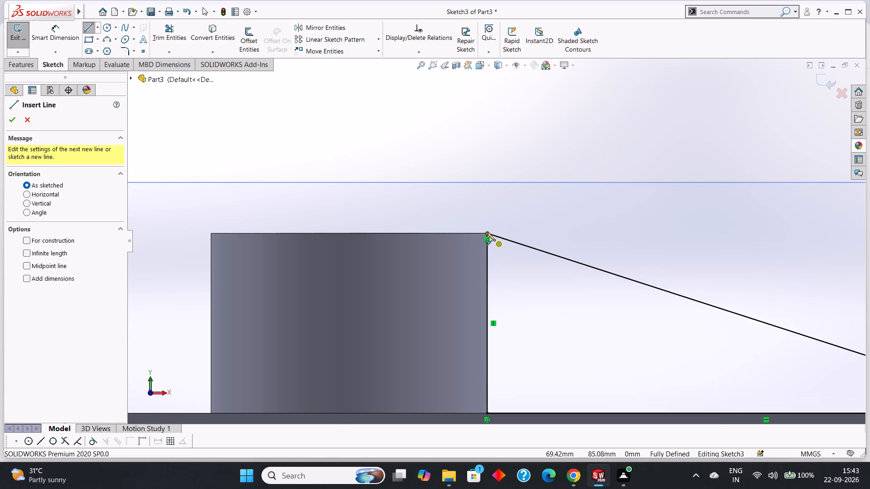
click(487, 231)
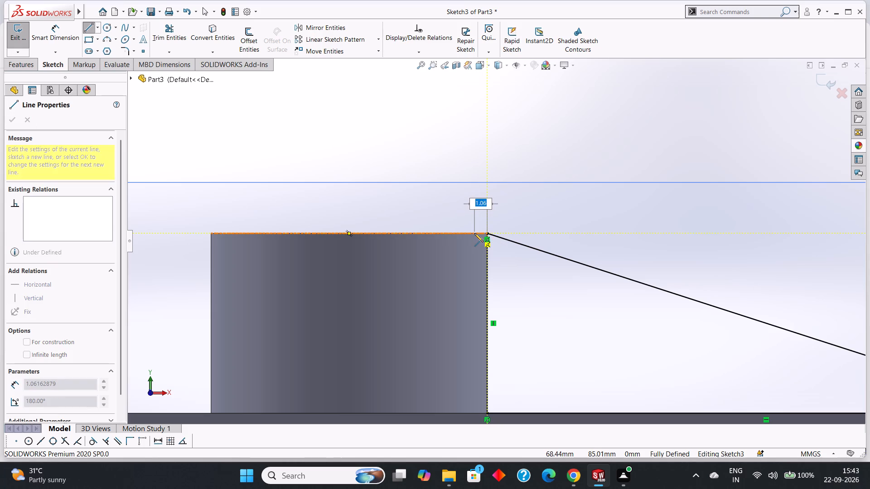
key(4)
key(Return)
scroll(436, 380, up, 4)
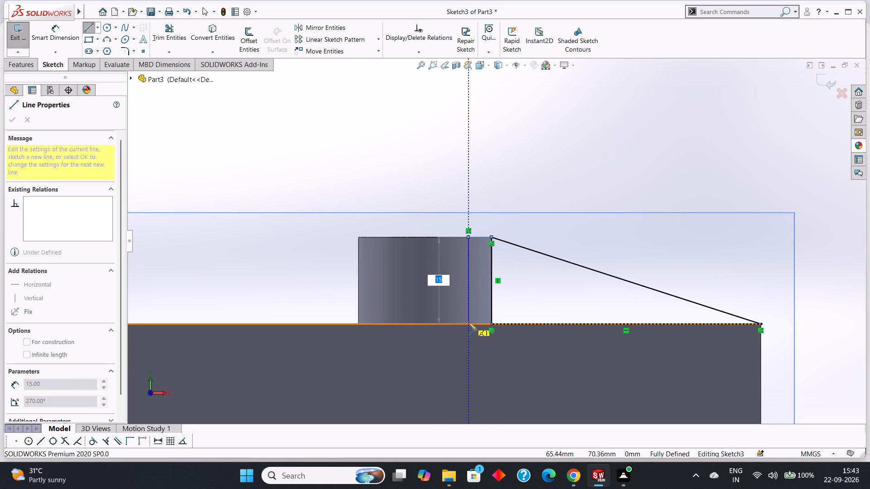
click(468, 325)
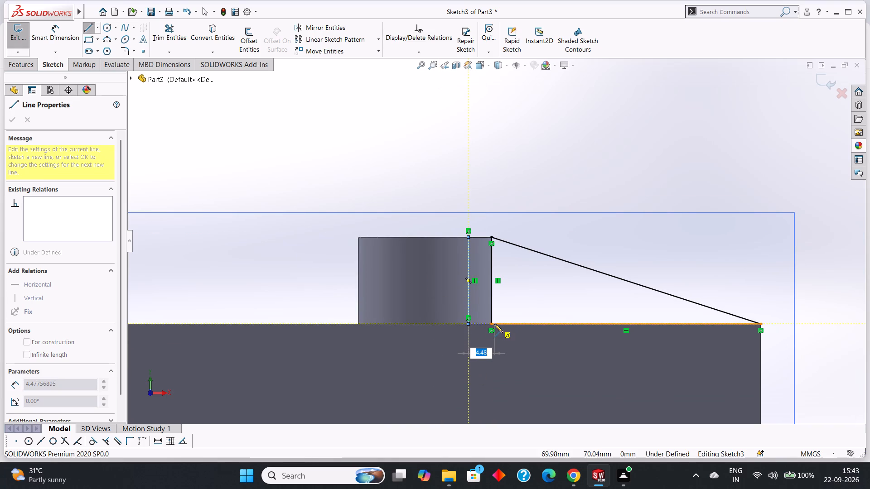
click(492, 324)
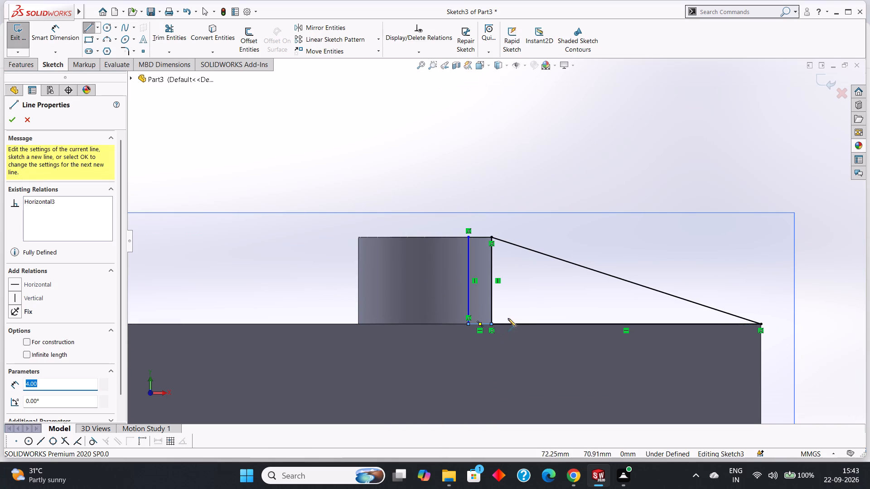
right_click(520, 301)
click(539, 305)
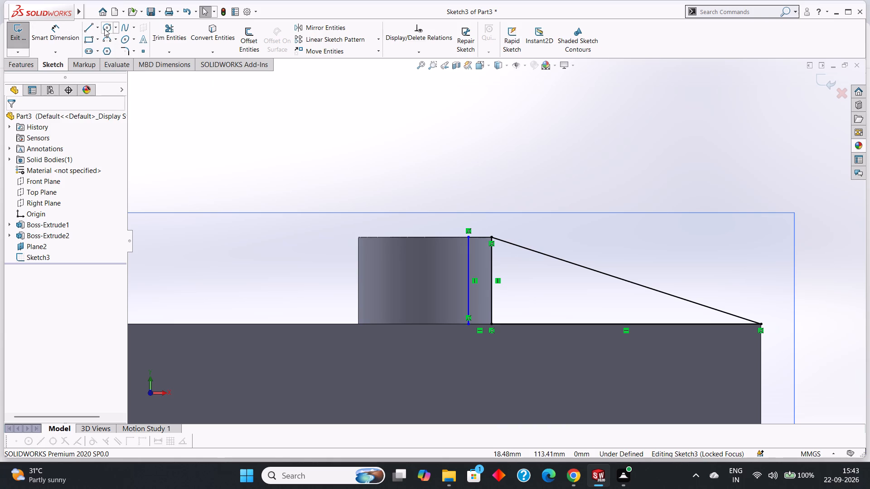
Power trim the triangle's original vertical line at the boss wall, leaving one closed rib profile.
click(170, 34)
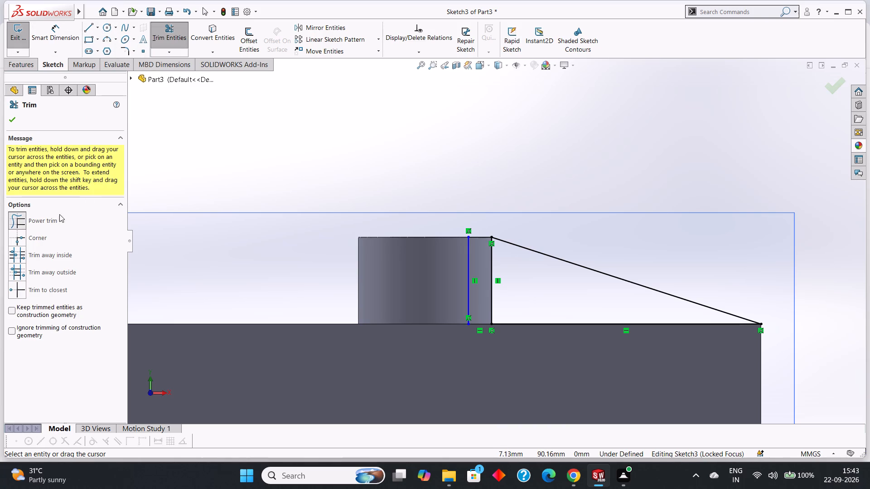
click(53, 218)
scroll(535, 277, down, 2)
drag(457, 250, 471, 256)
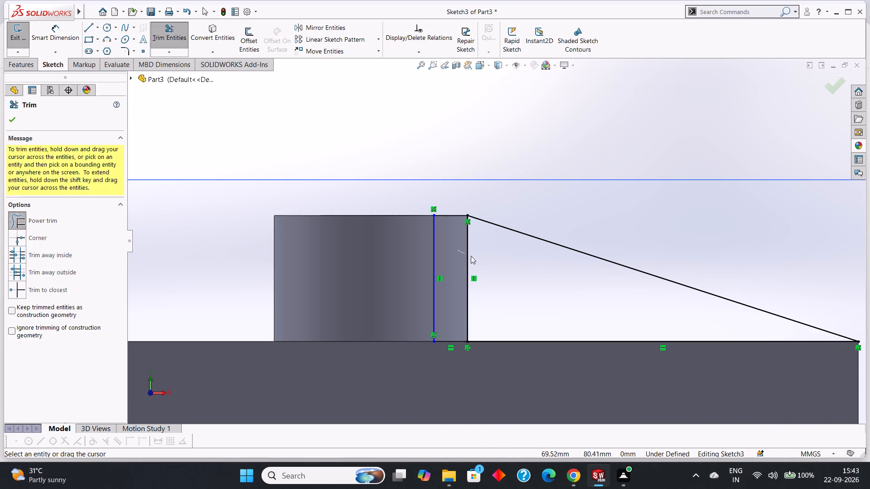
drag(471, 256, 474, 259)
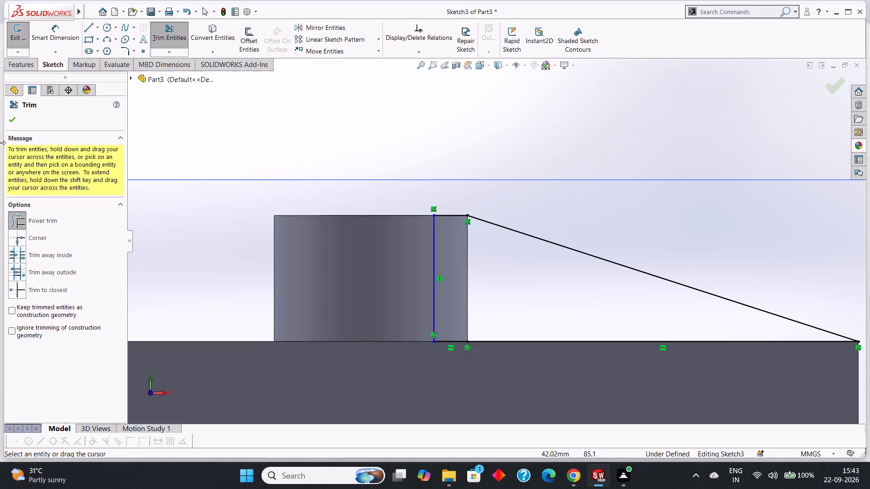
click(11, 123)
Extrude the extended rib profile 10 mm about the mid plane, merged with the body.
click(27, 72)
click(26, 68)
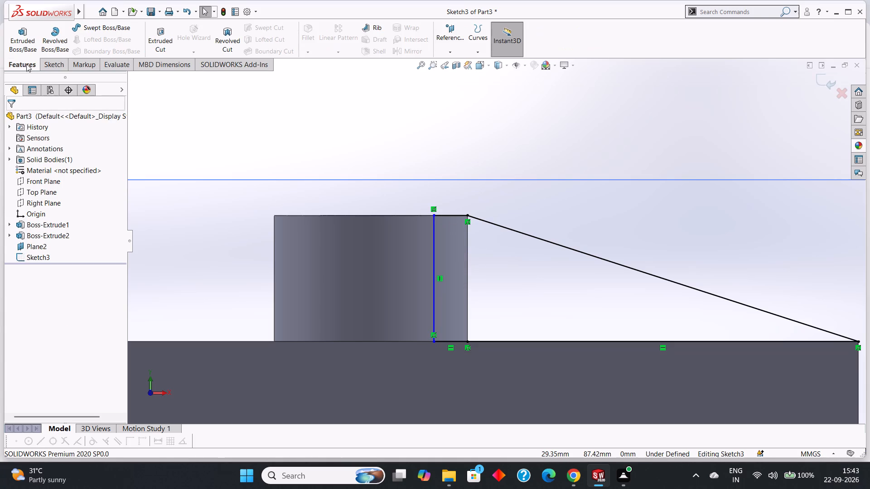
click(26, 47)
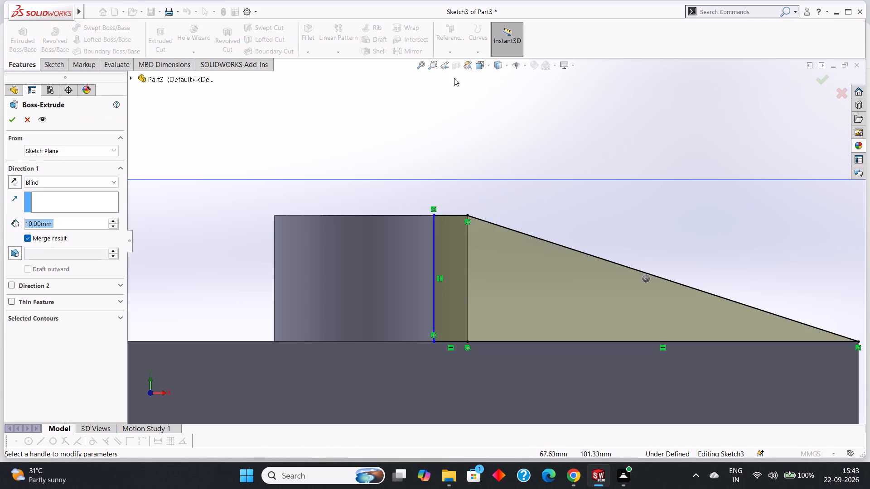
middle_drag(467, 78, 456, 177)
click(57, 182)
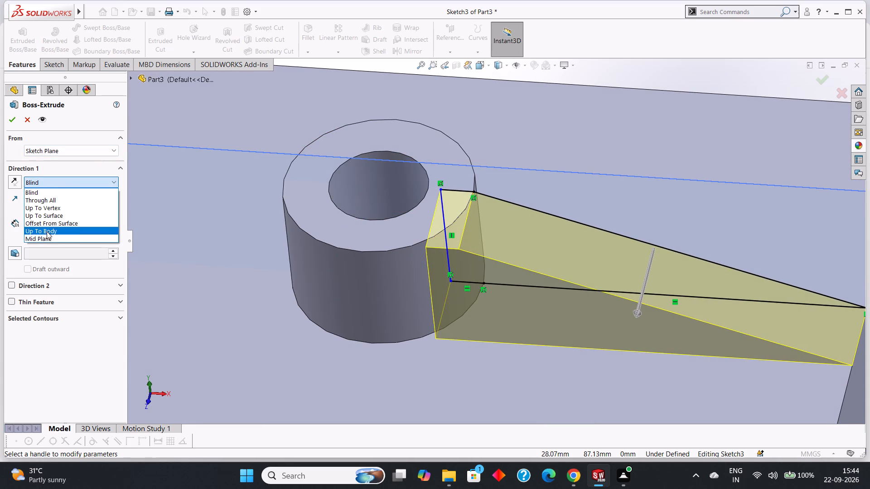
click(45, 240)
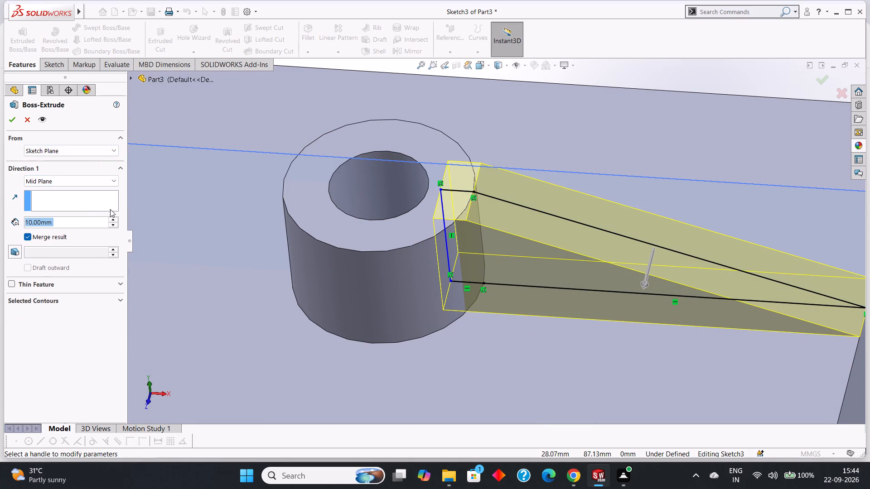
click(8, 122)
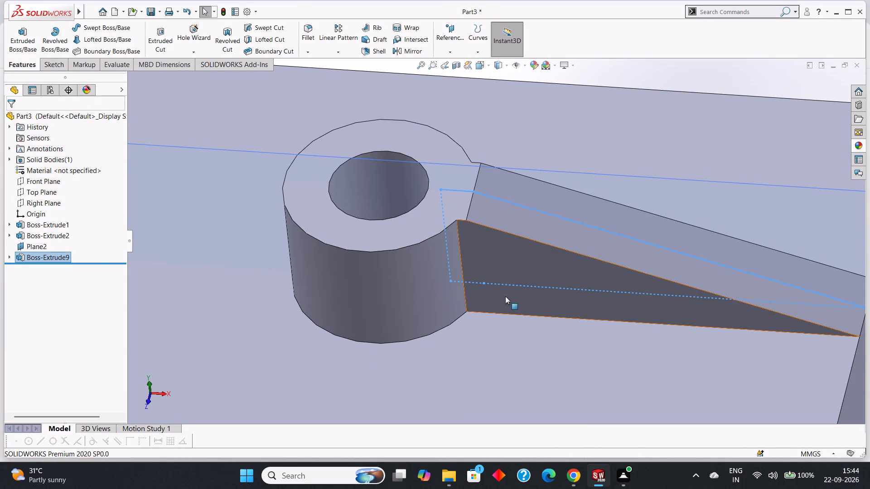
Hide the reference plane Plane2 that runs through the middle of the block and rib.
middle_drag(505, 296, 506, 220)
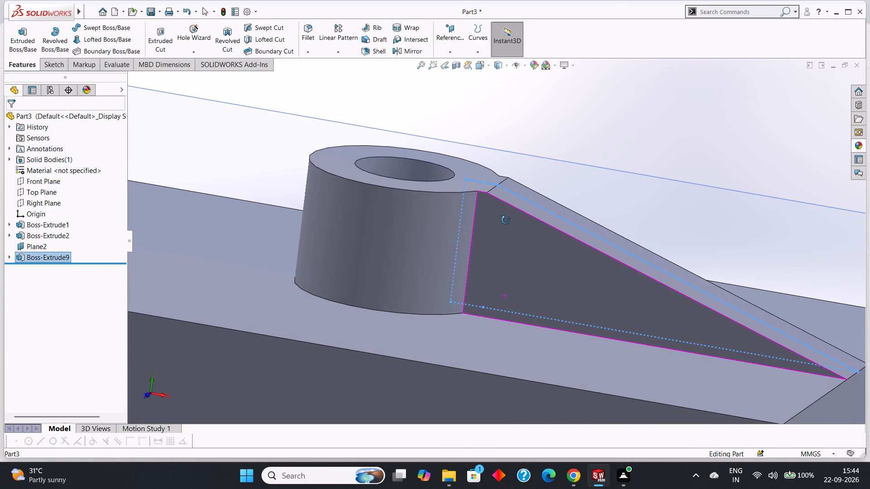
middle_drag(506, 220, 505, 221)
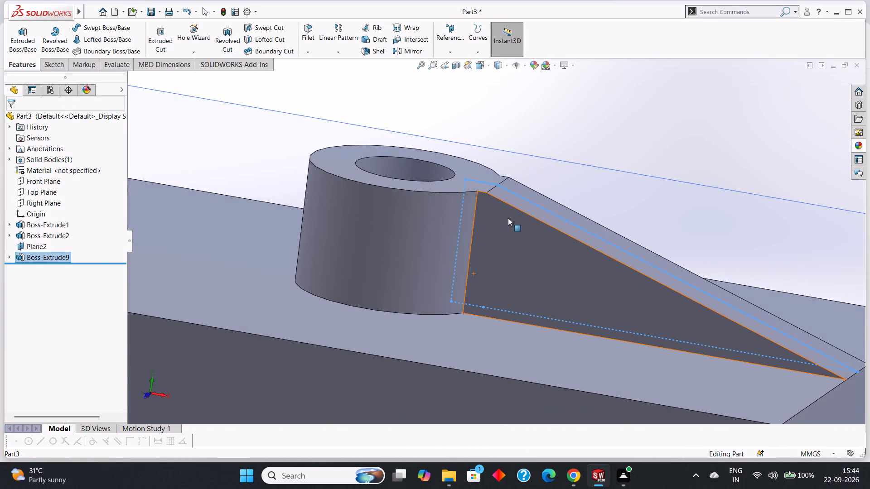
scroll(512, 247, up, 4)
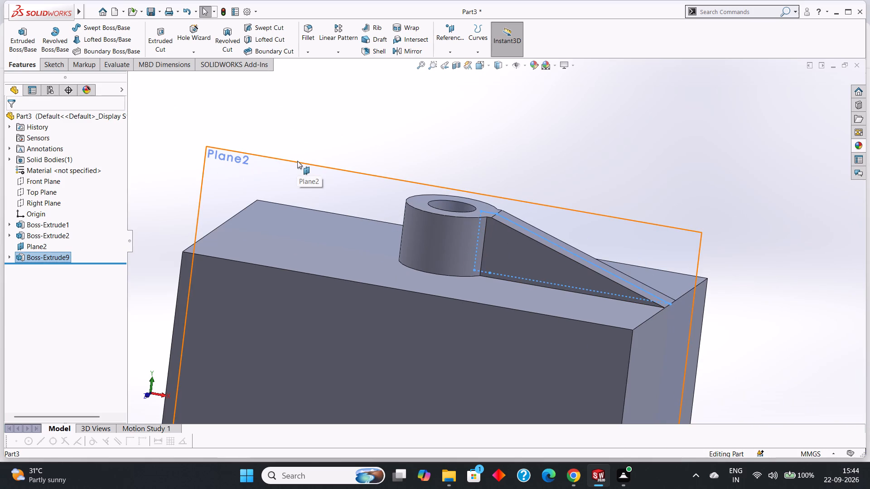
key(Escape)
right_click(301, 164)
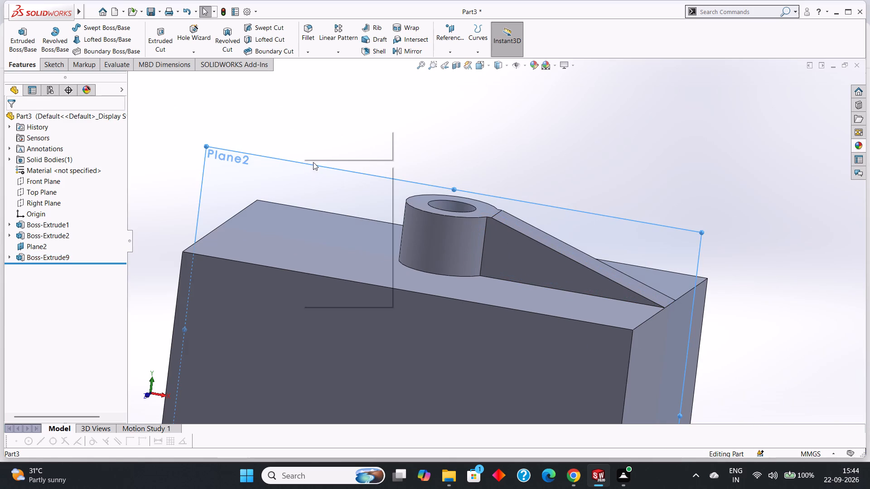
click(325, 153)
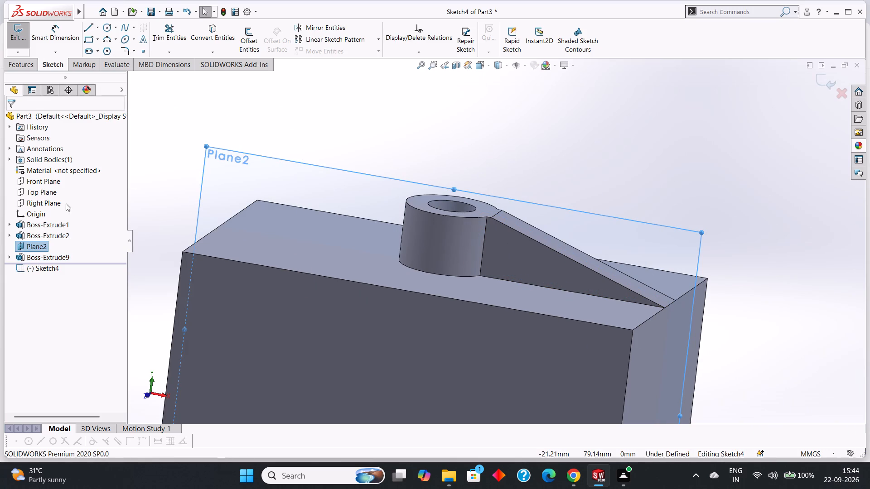
click(37, 247)
key(Escape)
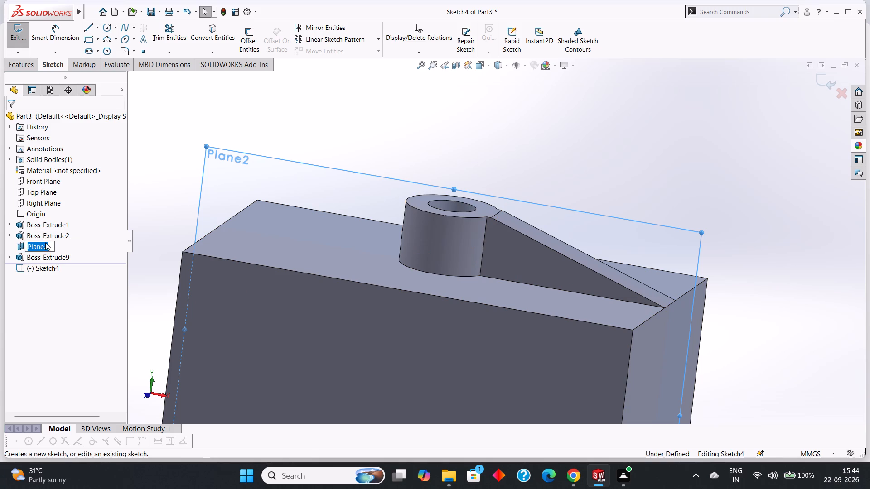
click(46, 246)
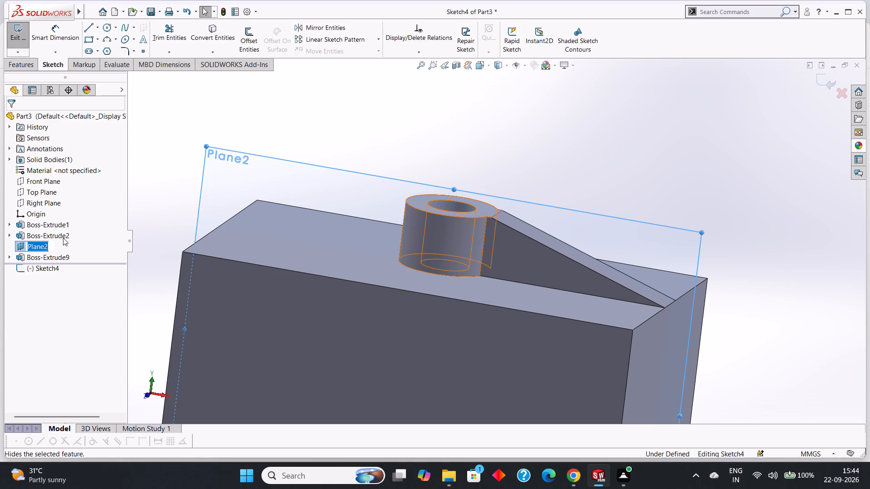
key(Escape)
key(Escape)
click(44, 247)
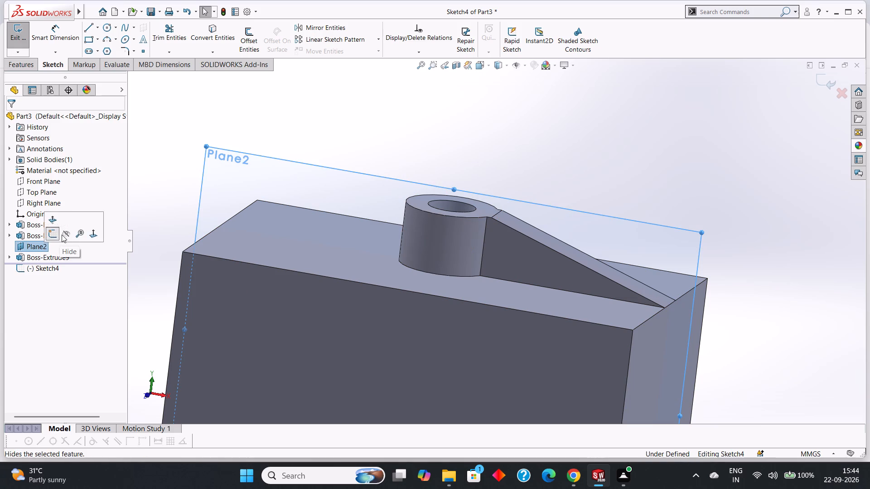
click(63, 234)
click(483, 163)
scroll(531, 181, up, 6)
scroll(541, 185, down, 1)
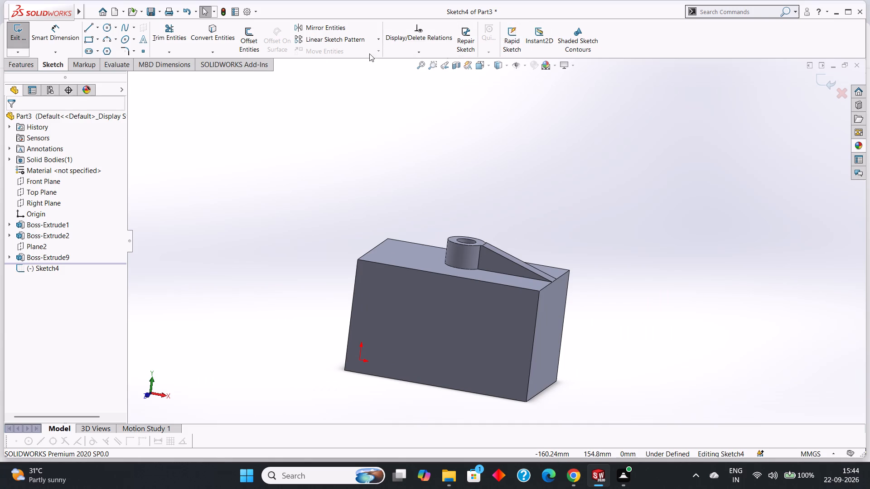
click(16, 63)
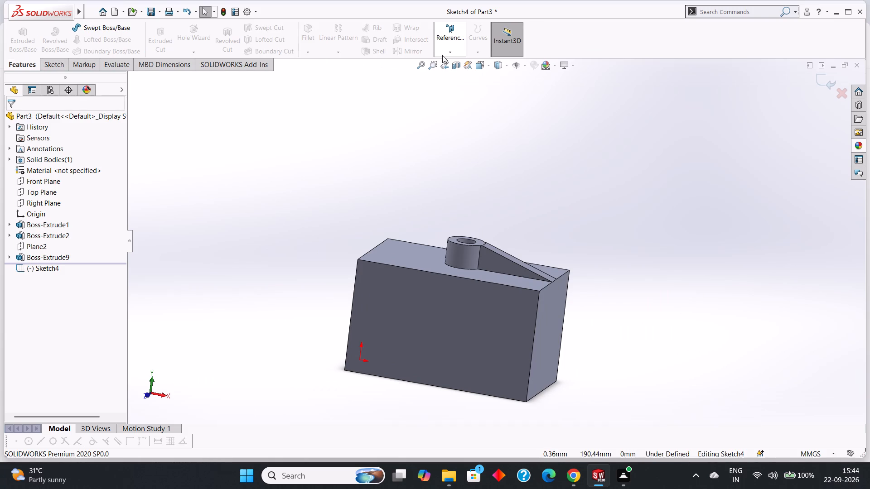
Exit the empty sketch Sketch4 without adding any geometry.
click(442, 55)
click(58, 66)
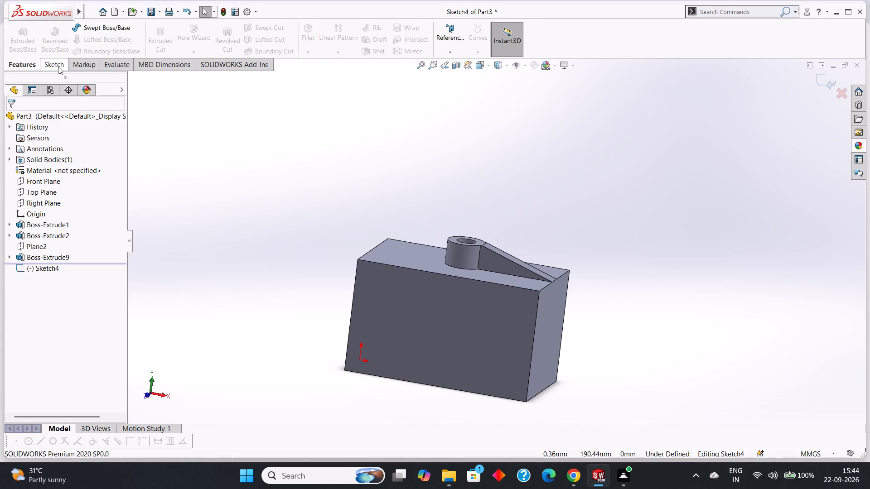
click(25, 43)
click(27, 65)
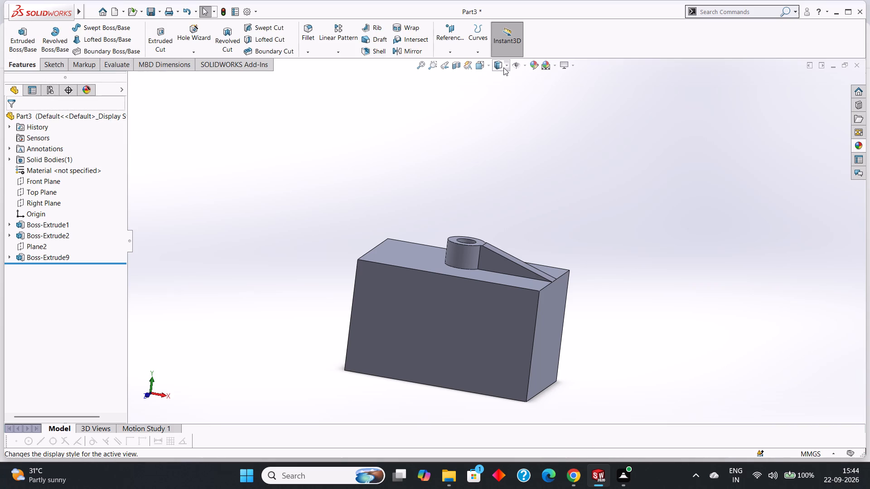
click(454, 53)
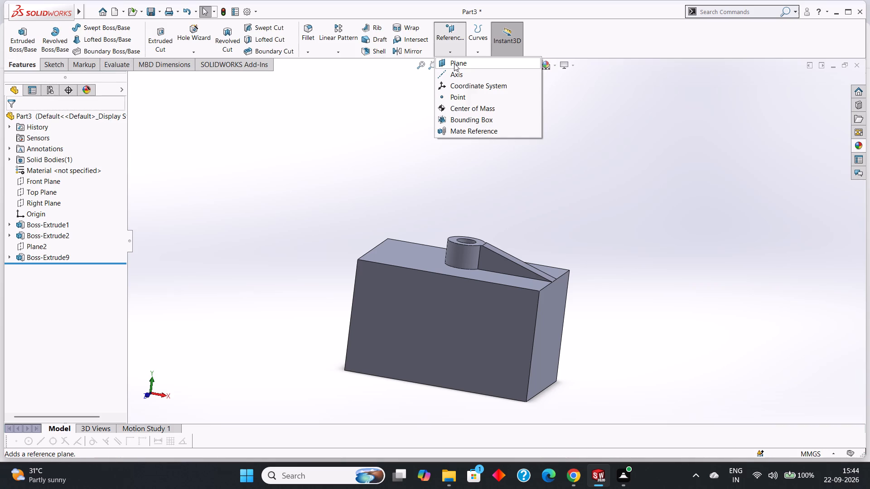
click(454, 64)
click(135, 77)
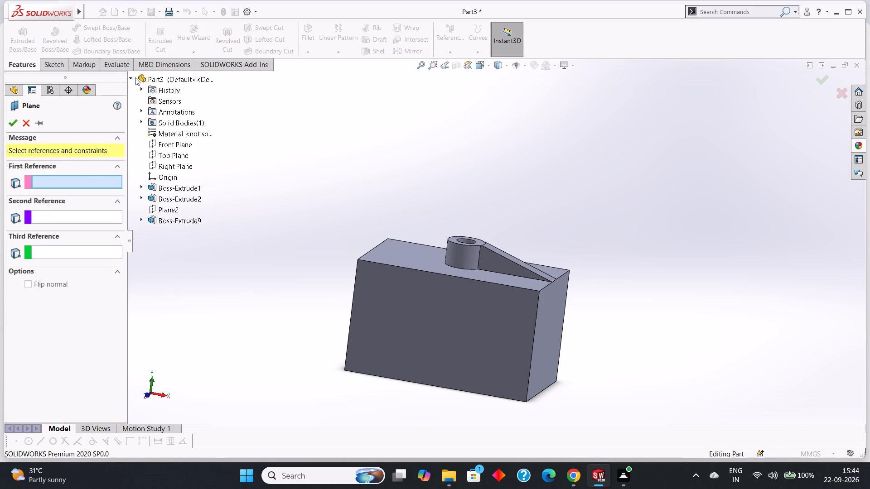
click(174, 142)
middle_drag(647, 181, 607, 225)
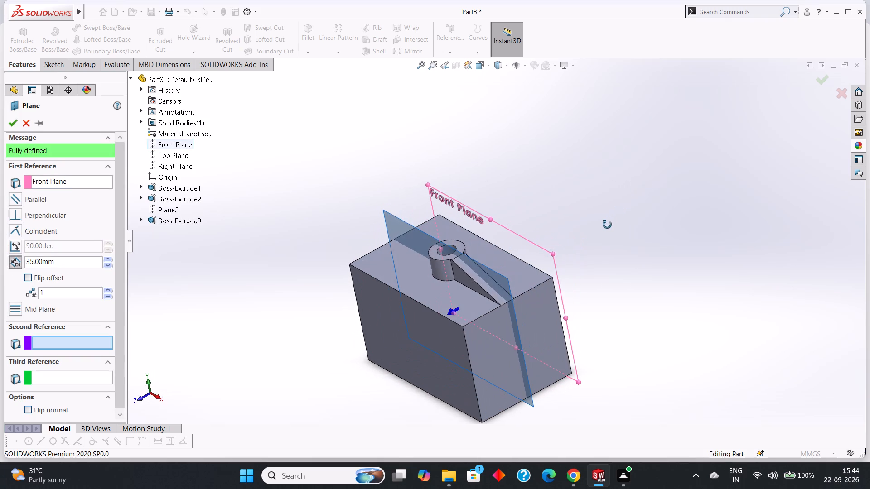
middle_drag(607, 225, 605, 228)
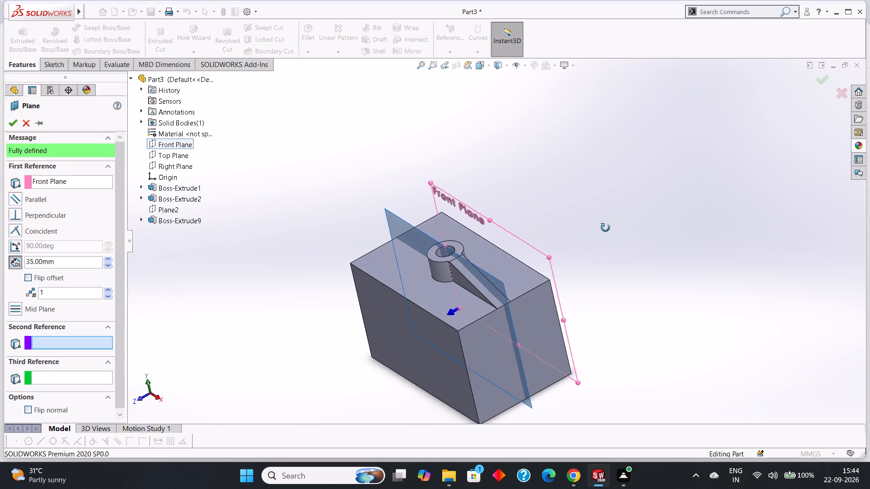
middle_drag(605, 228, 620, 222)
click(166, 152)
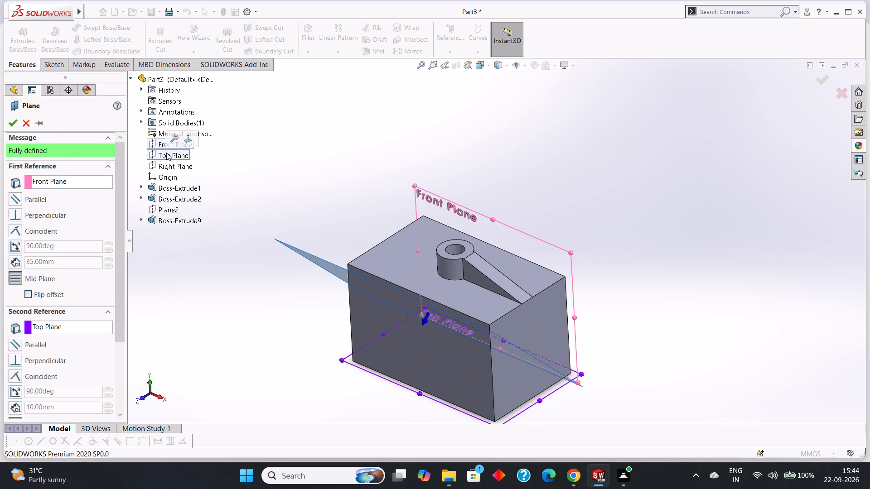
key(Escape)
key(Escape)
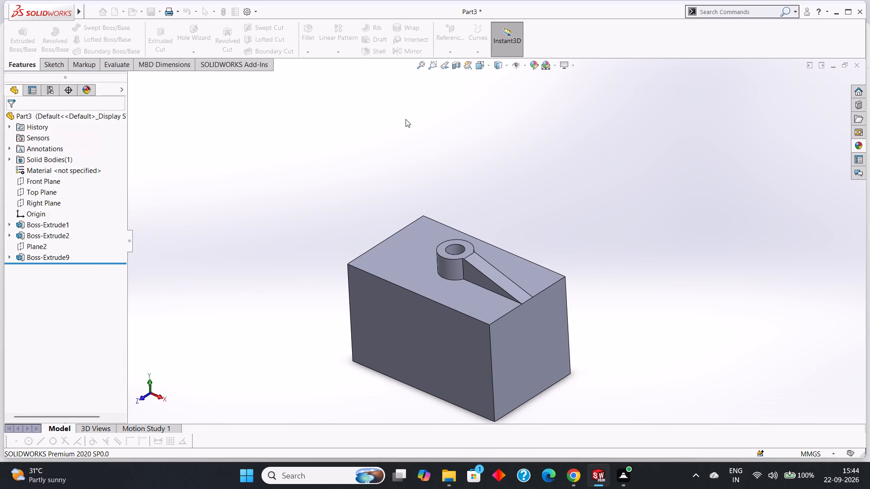
Create a reference plane offset 58 mm from the Right Plane, through the middle of the block's length.
click(454, 54)
click(456, 63)
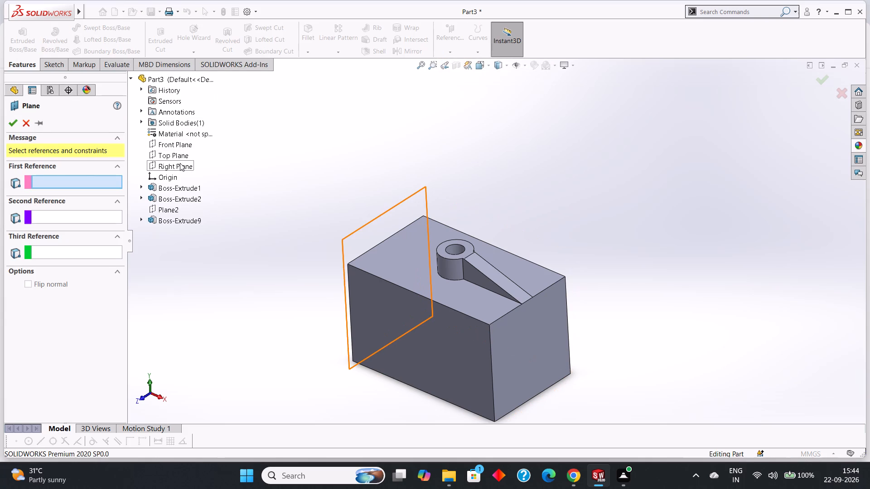
click(180, 165)
middle_drag(584, 187, 618, 204)
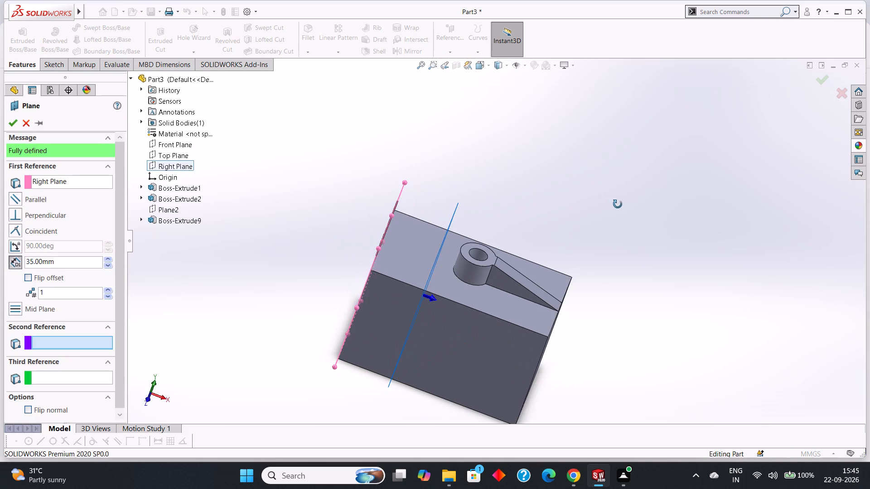
middle_drag(618, 204, 617, 184)
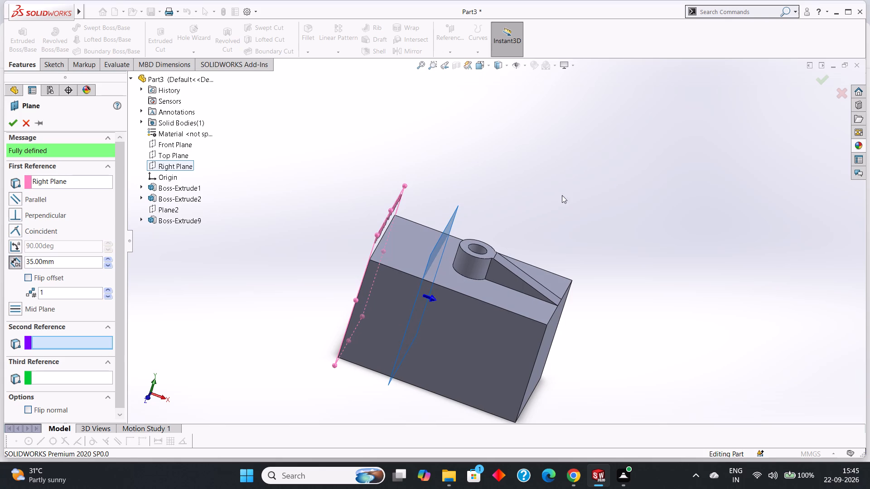
middle_drag(649, 237, 654, 225)
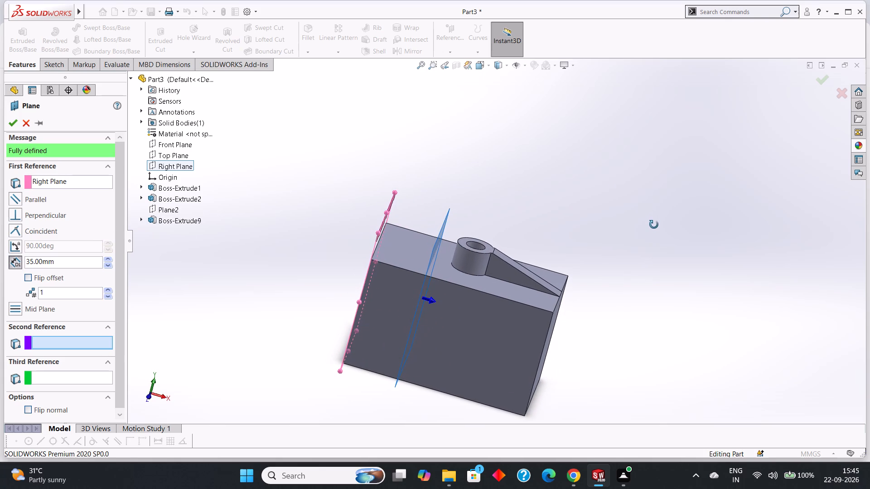
middle_drag(654, 225, 654, 226)
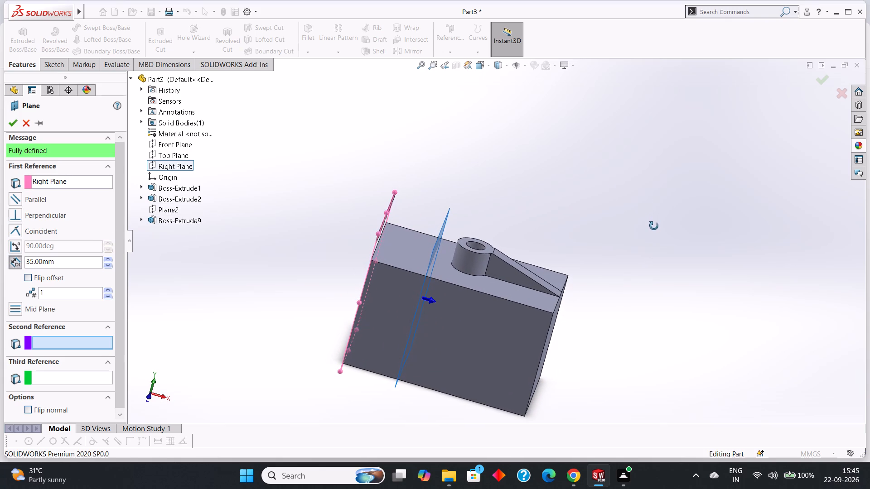
middle_drag(654, 226, 640, 225)
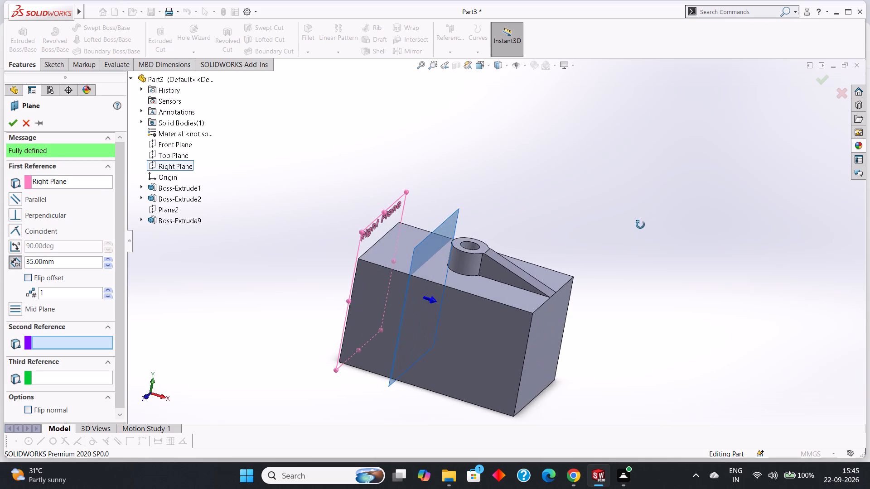
middle_drag(640, 225, 657, 216)
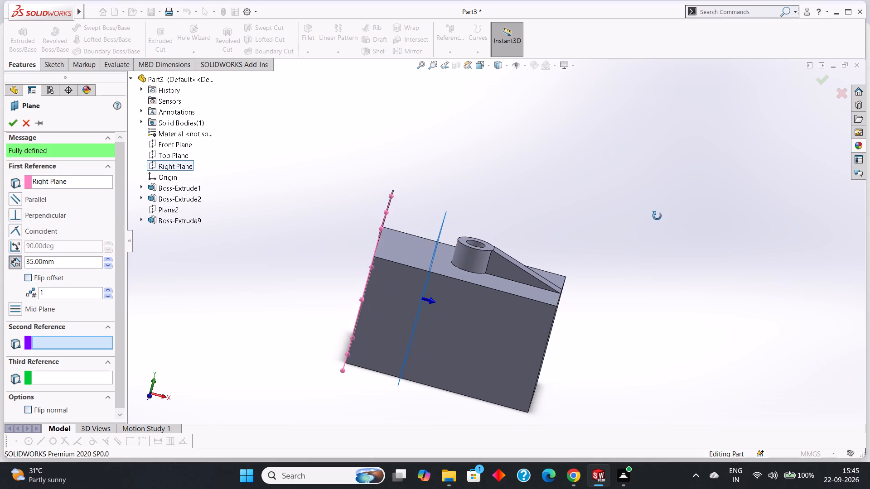
middle_drag(657, 216, 657, 230)
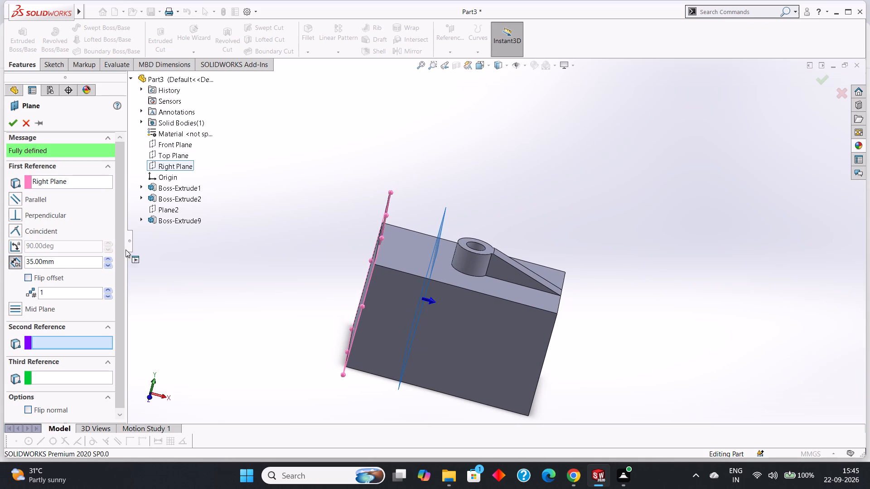
drag(72, 264, 8, 259)
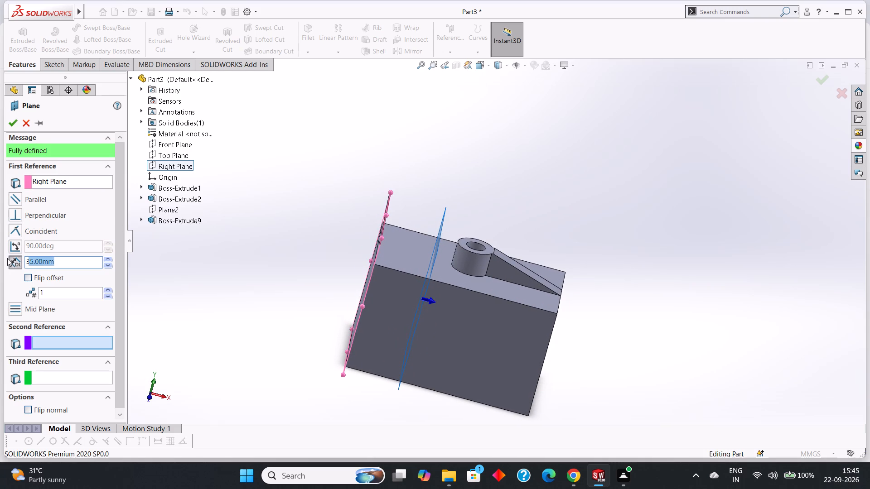
text(58)
key(Return)
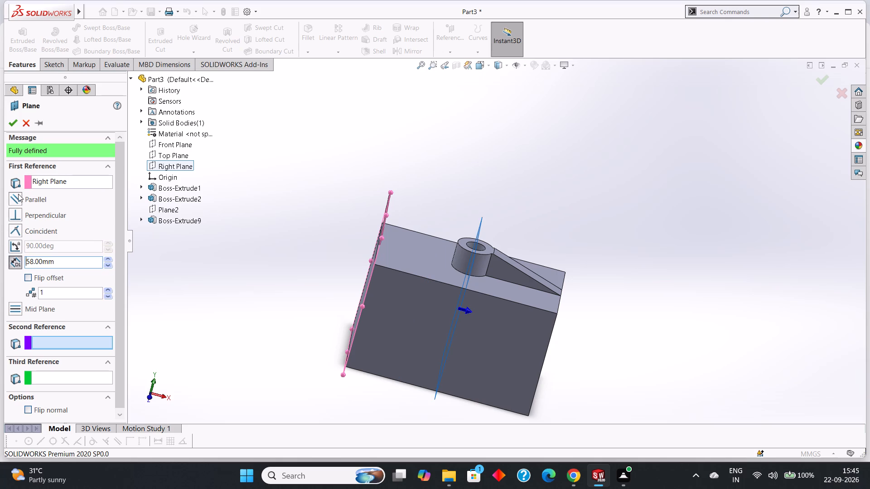
click(11, 125)
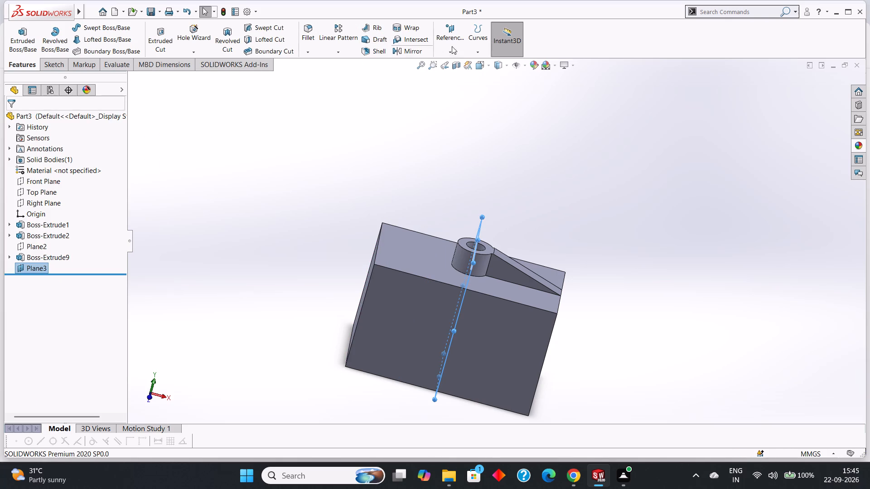
Mirror the triangular rib about the 58 mm offset plane to the opposite side of the boss.
click(324, 55)
click(341, 82)
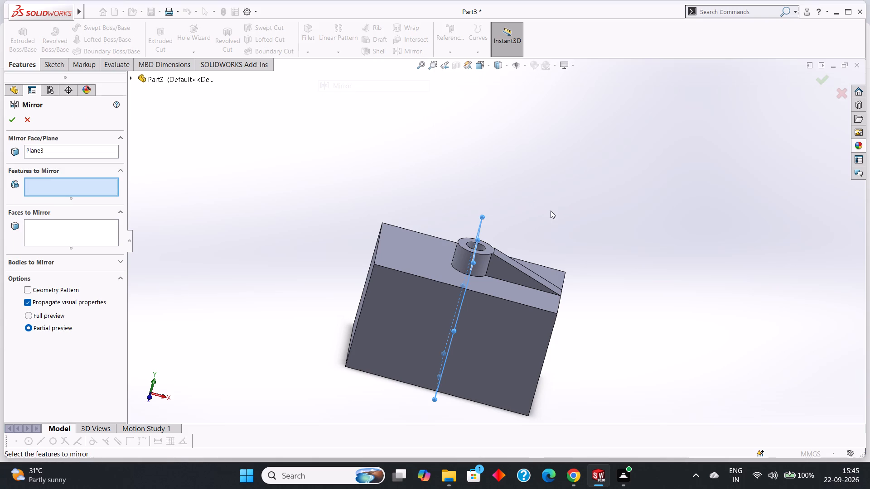
middle_drag(551, 211, 529, 195)
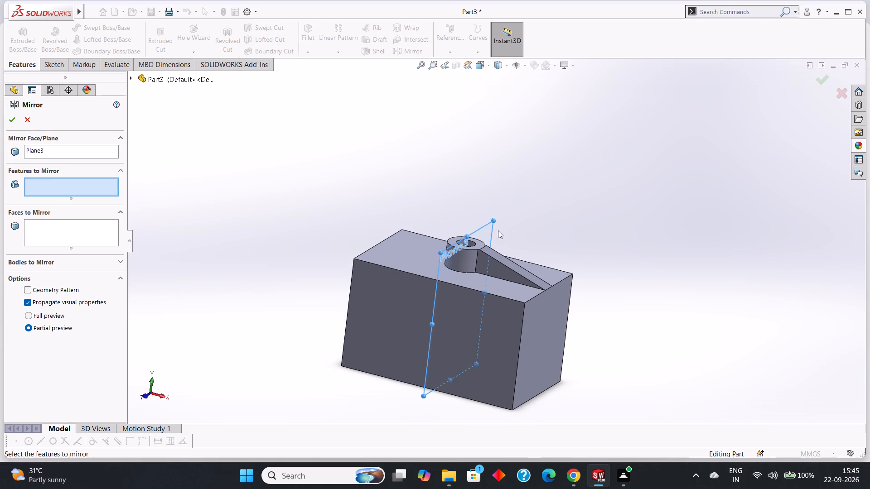
click(502, 267)
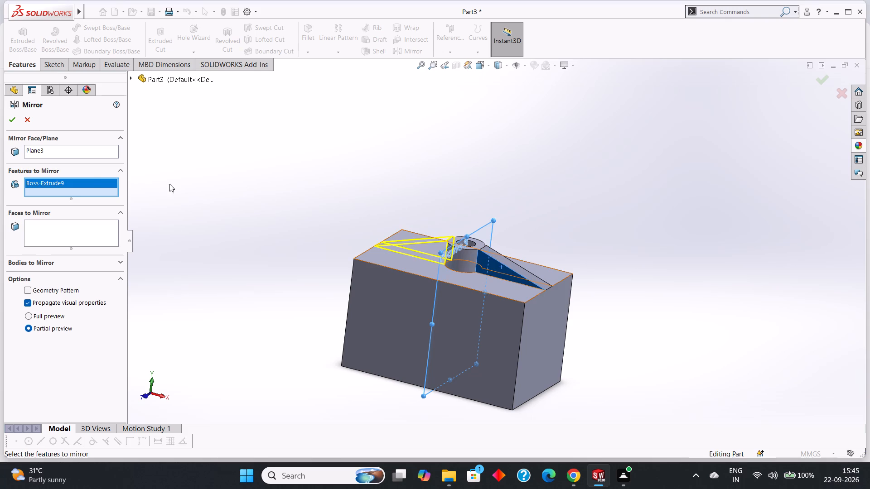
click(11, 124)
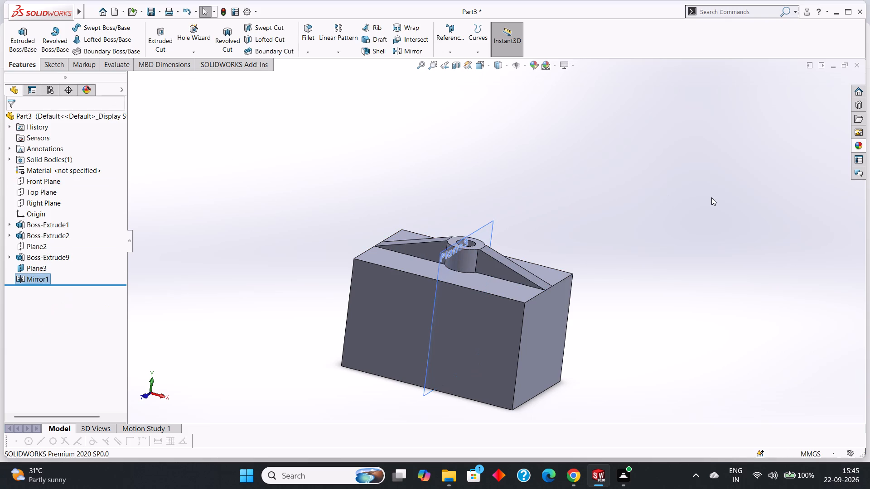
click(711, 197)
Hide the reference plane Plane3 used for the mirror.
scroll(496, 223, down, 1)
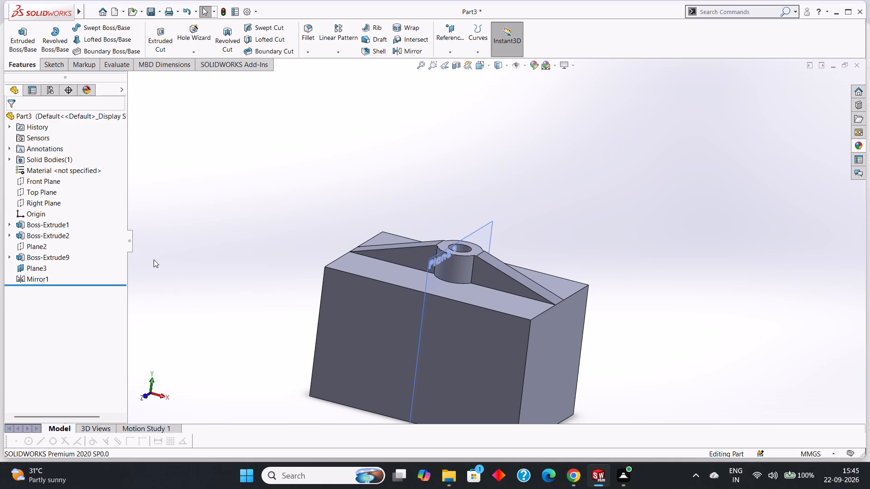
click(43, 267)
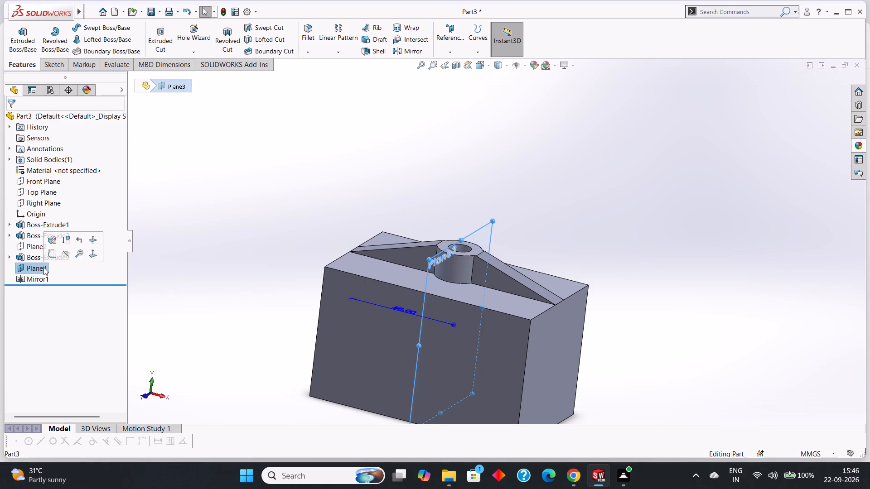
click(64, 254)
click(631, 224)
Start a new sketch on the block's large front face, viewed normal to it.
scroll(749, 266, up, 3)
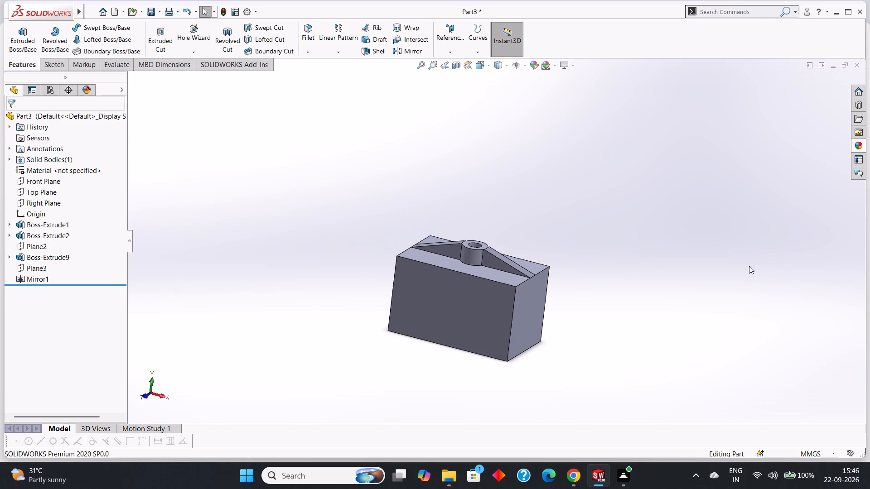
scroll(710, 295, up, 2)
scroll(589, 315, up, 2)
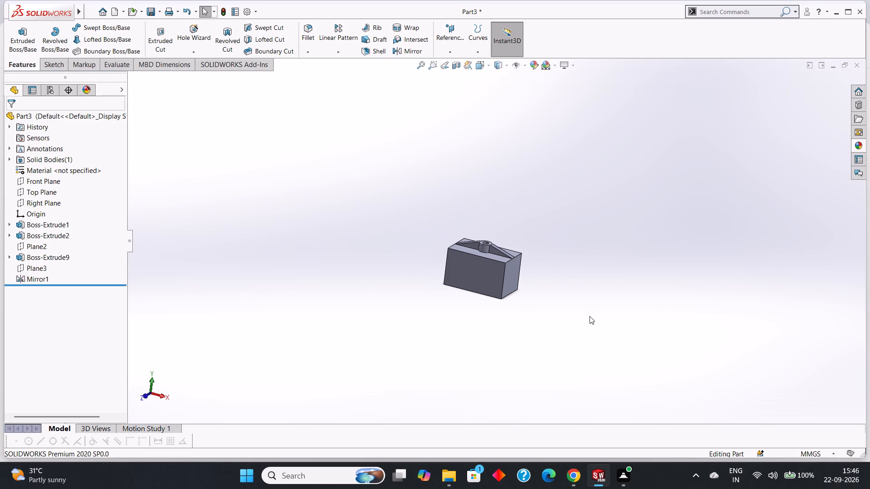
scroll(590, 316, down, 3)
scroll(501, 292, up, 4)
scroll(367, 261, down, 5)
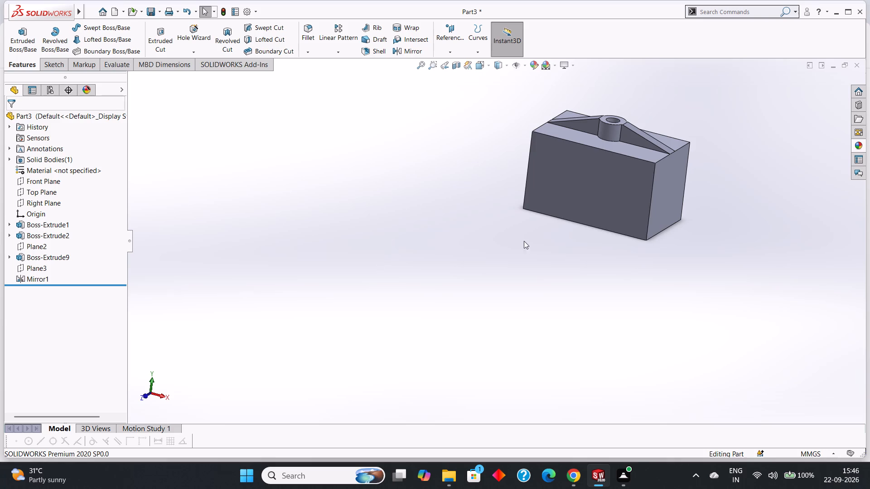
scroll(608, 161, down, 4)
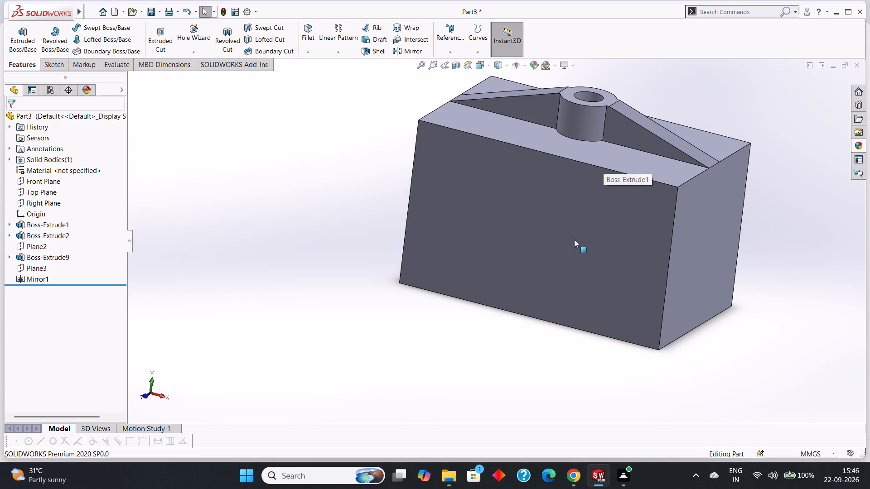
click(546, 235)
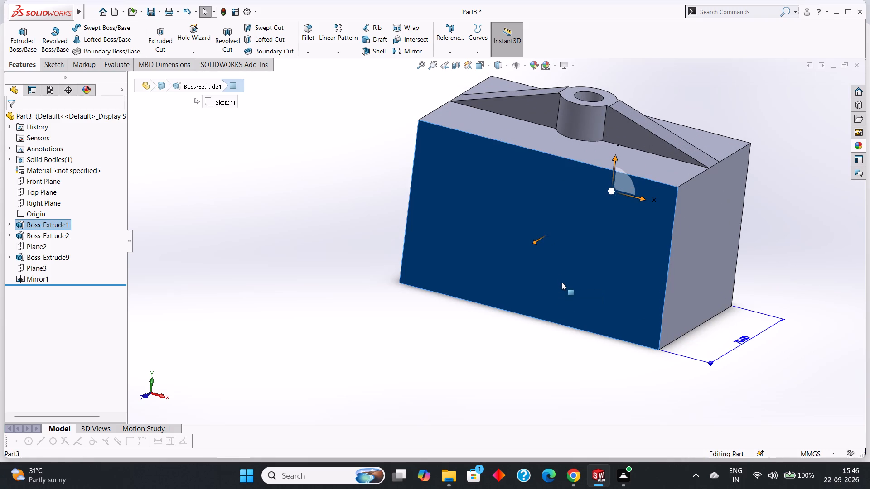
key(ctrl+8)
right_click(561, 269)
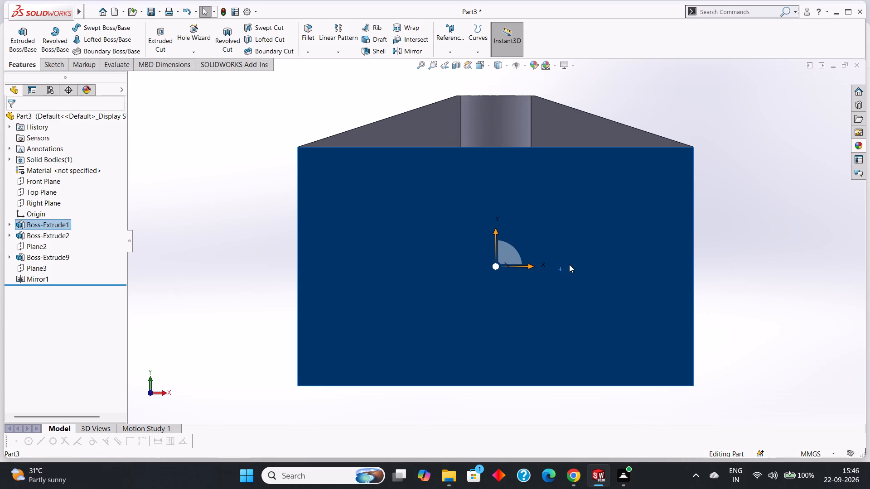
click(585, 255)
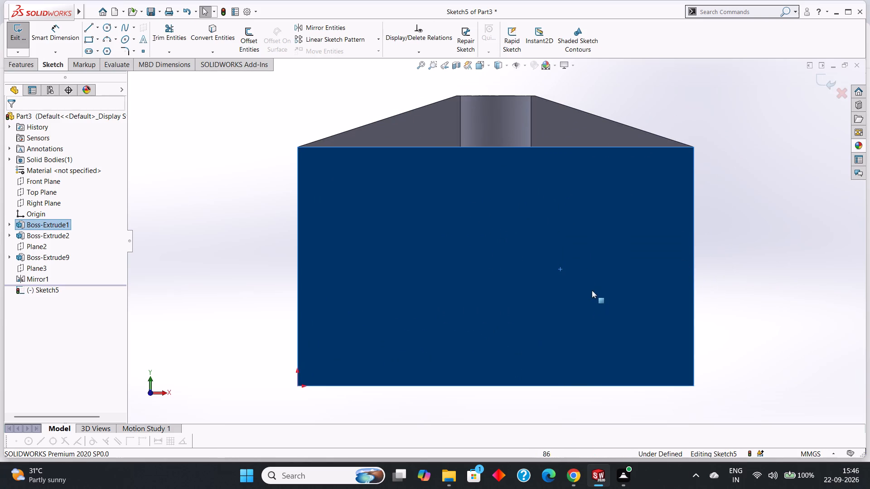
key(Escape)
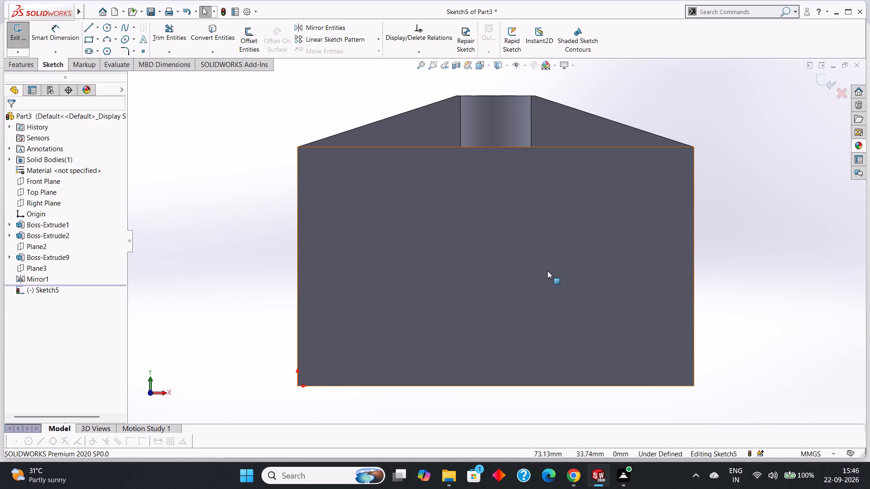
Sketch two concentric circles of radius 20 mm and 10 mm, centred on the front face's vertical midline about 32 mm above the bottom edge.
scroll(547, 271, up, 3)
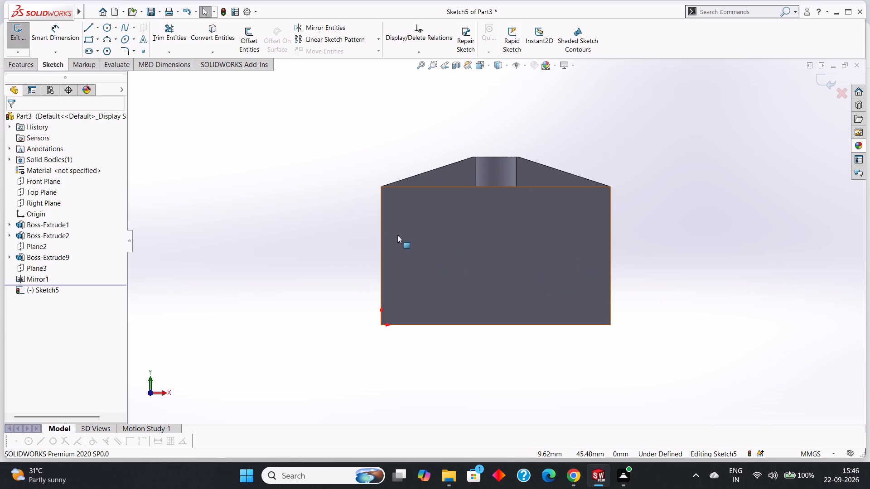
click(106, 27)
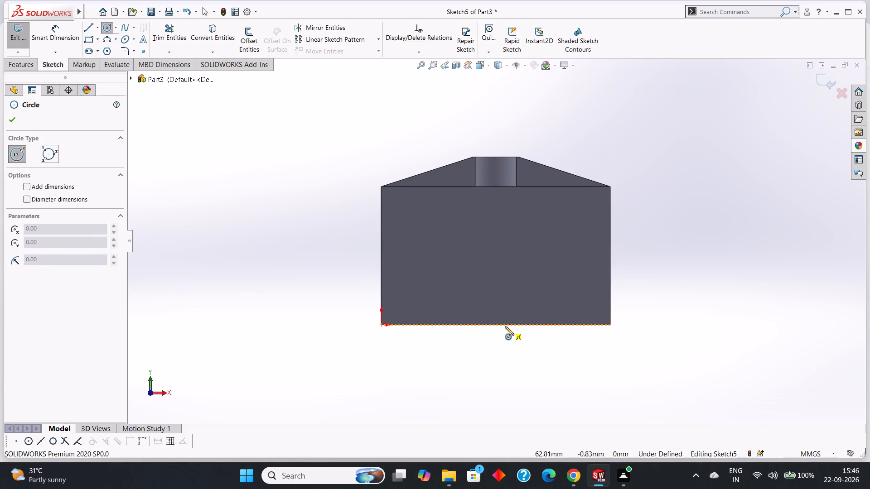
click(497, 262)
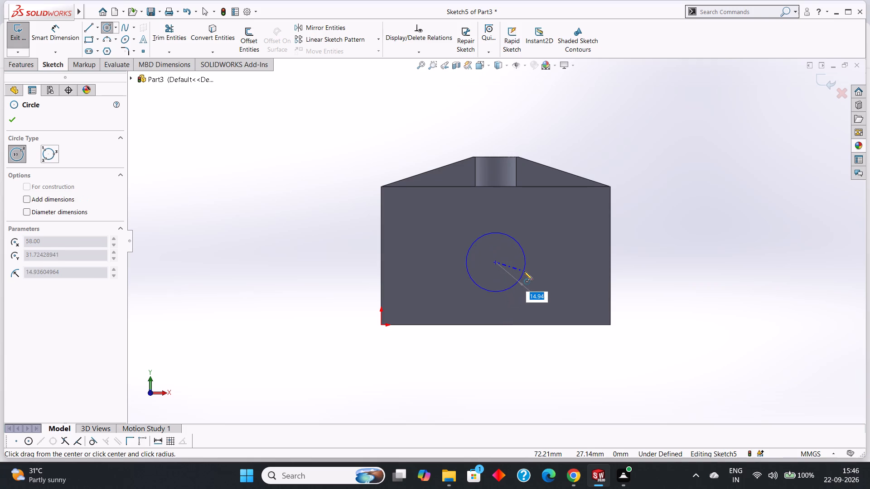
text(20)
key(Return)
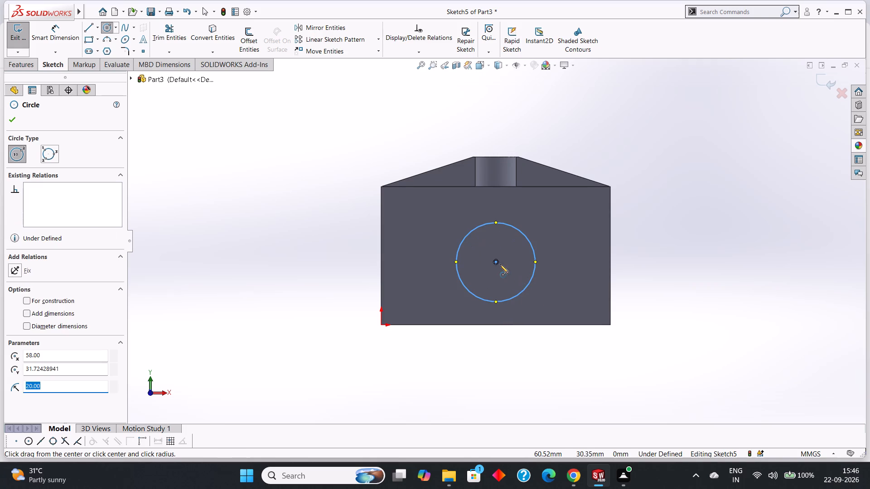
click(496, 263)
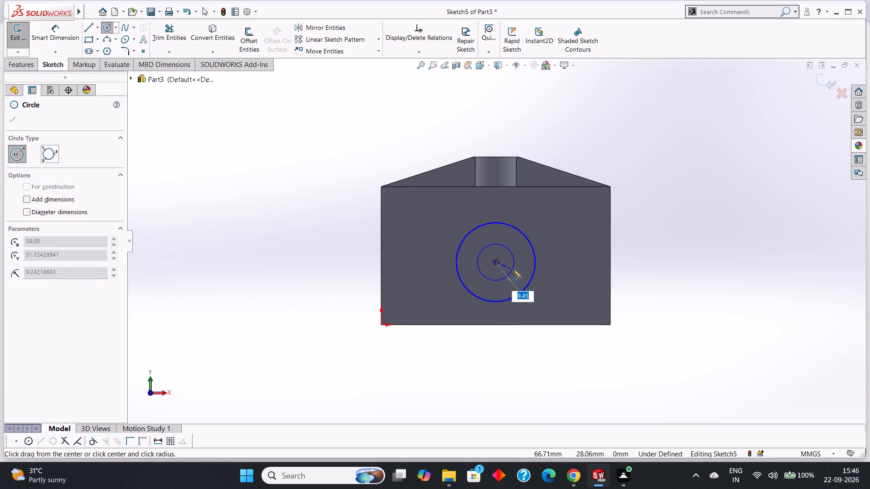
text(10)
key(Return)
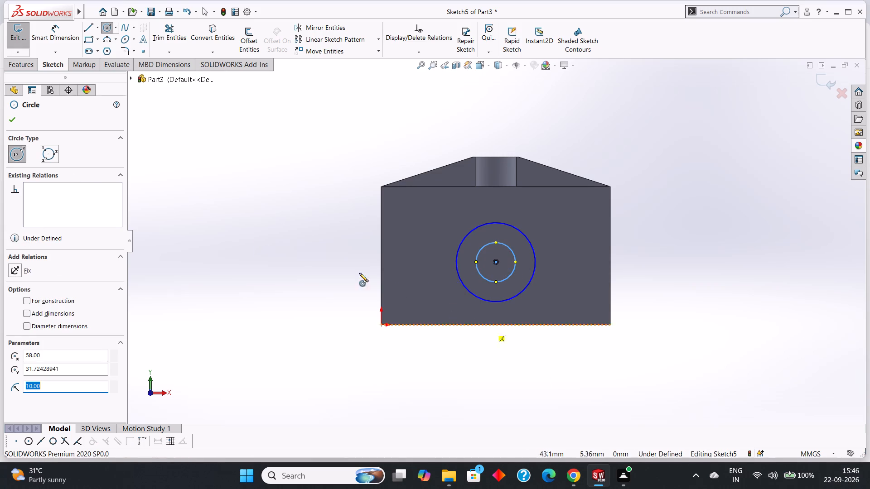
click(12, 117)
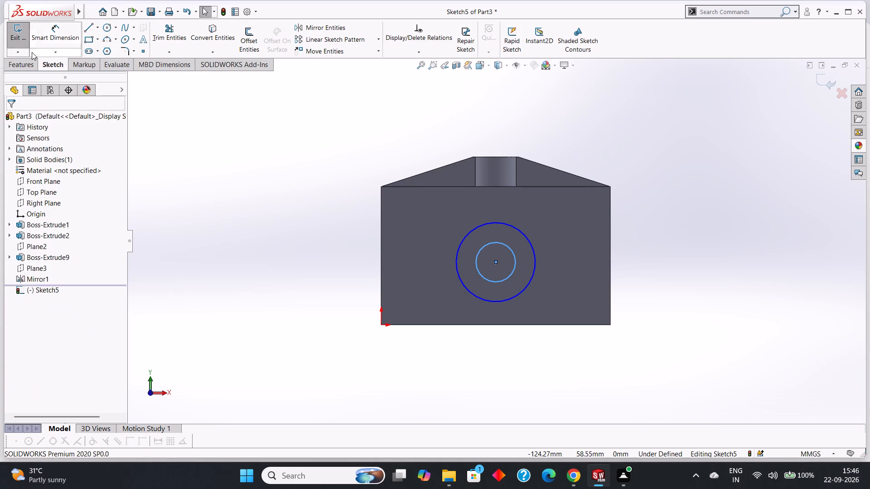
Add diameter dimensions to the outer and inner circles.
click(43, 24)
click(535, 246)
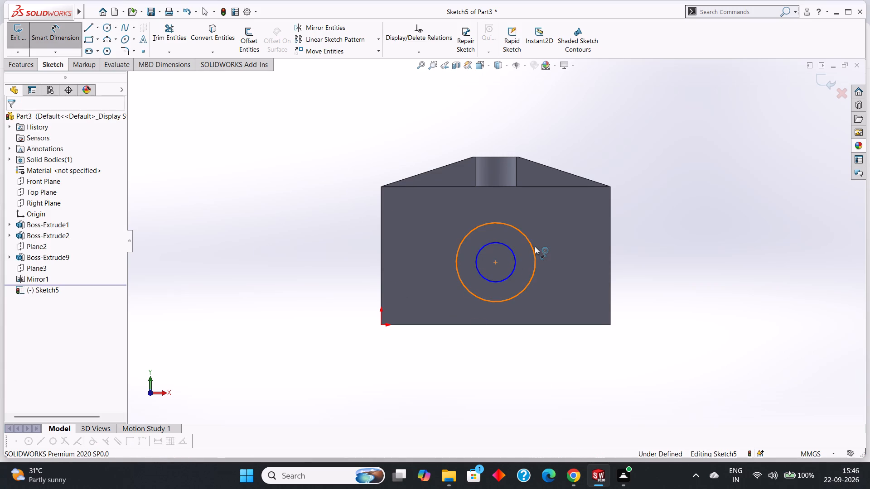
click(580, 252)
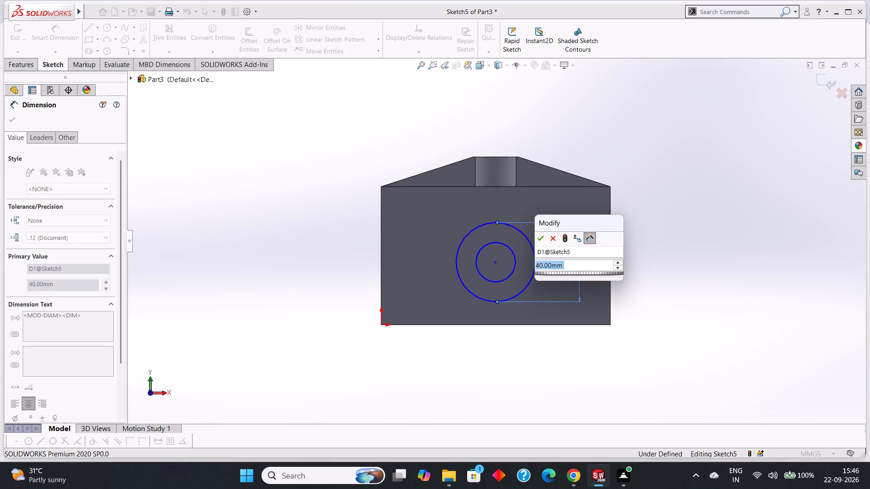
click(541, 238)
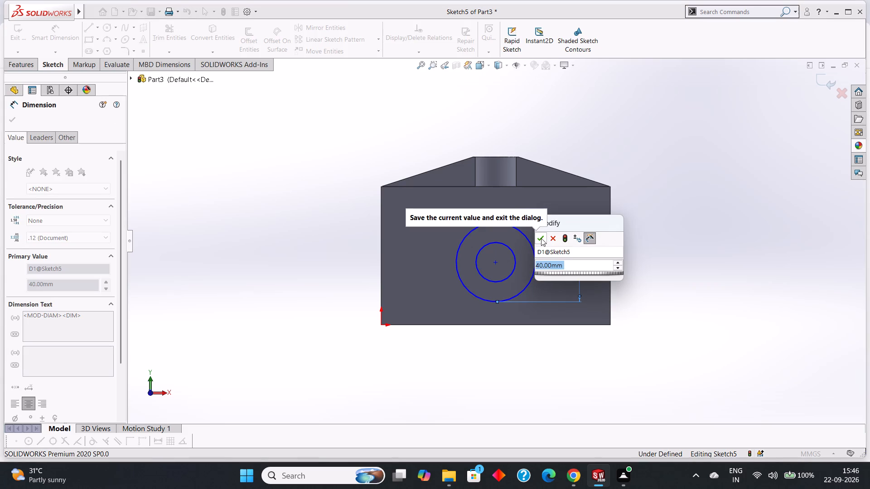
click(515, 256)
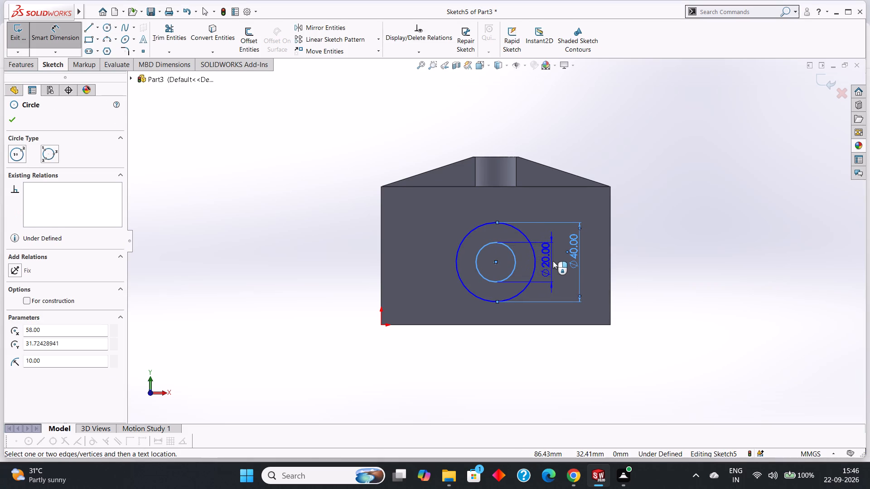
click(553, 261)
click(514, 249)
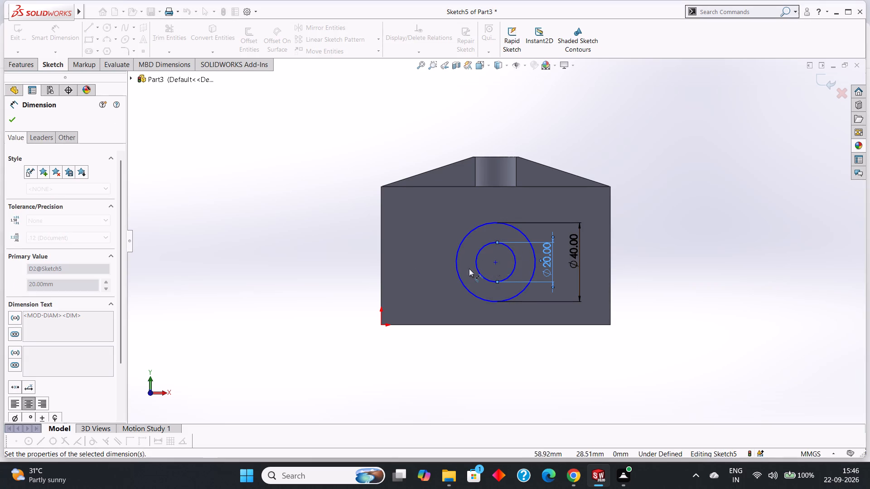
click(12, 115)
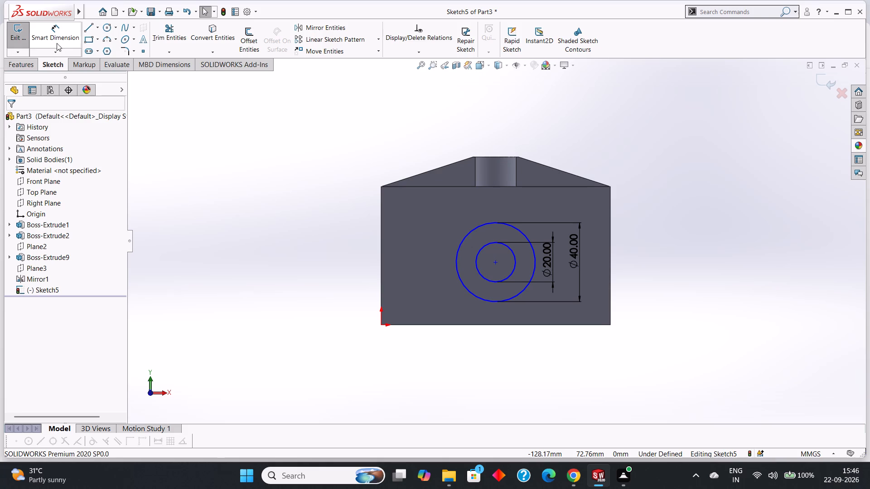
Dimension the circles' centre 35 mm above the block's bottom edge.
click(57, 34)
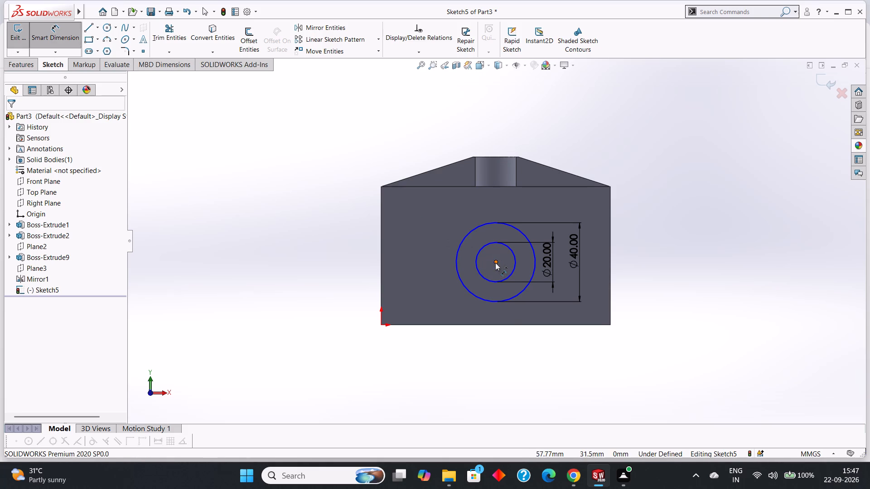
click(495, 263)
click(503, 325)
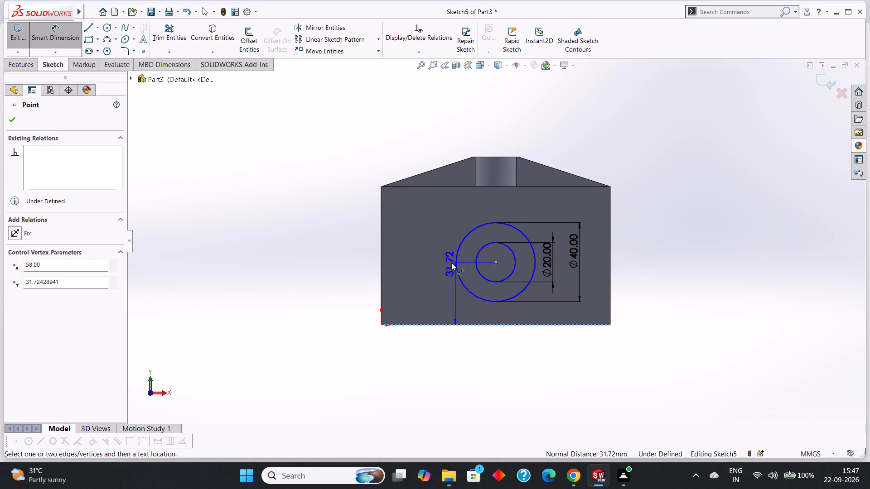
click(435, 263)
text(35)
key(Return)
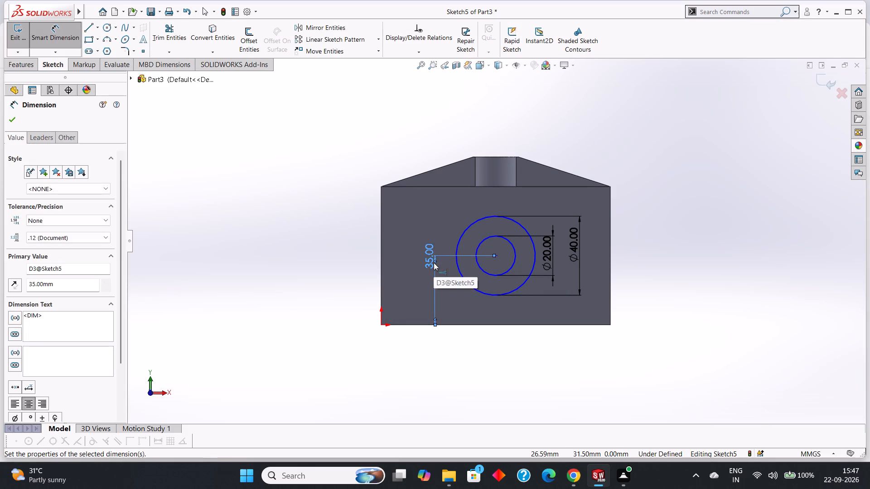
click(11, 117)
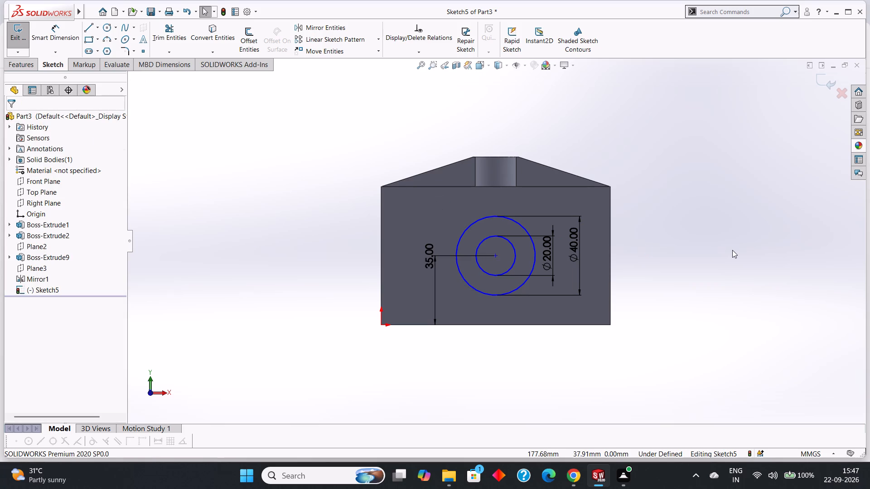
Draw connected lines from the outer circle's right quadrant down to the block's bottom edge, 40 mm along it, and up to the left quadrant.
middle_drag(732, 250, 719, 268)
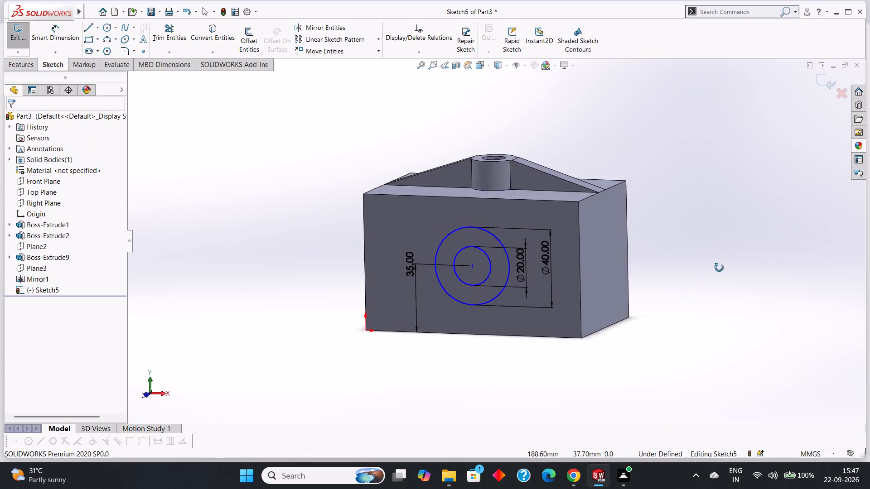
middle_drag(719, 268, 737, 254)
click(596, 212)
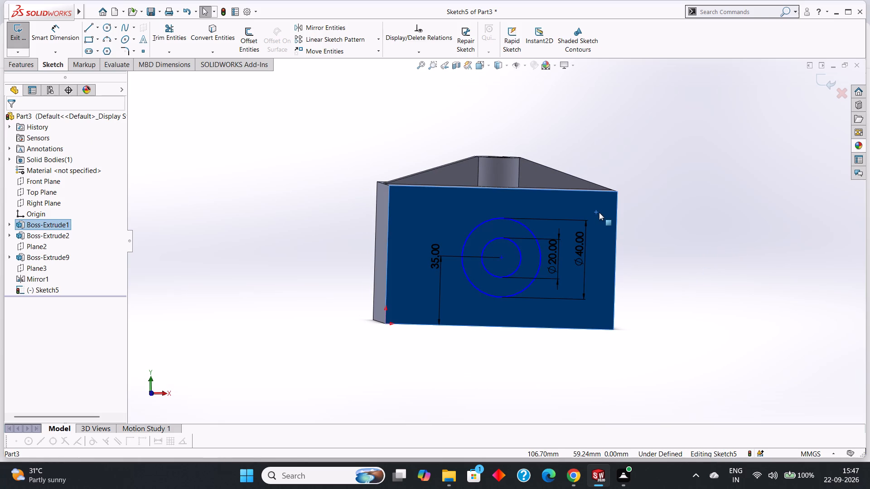
key(ctrl+8)
key(Escape)
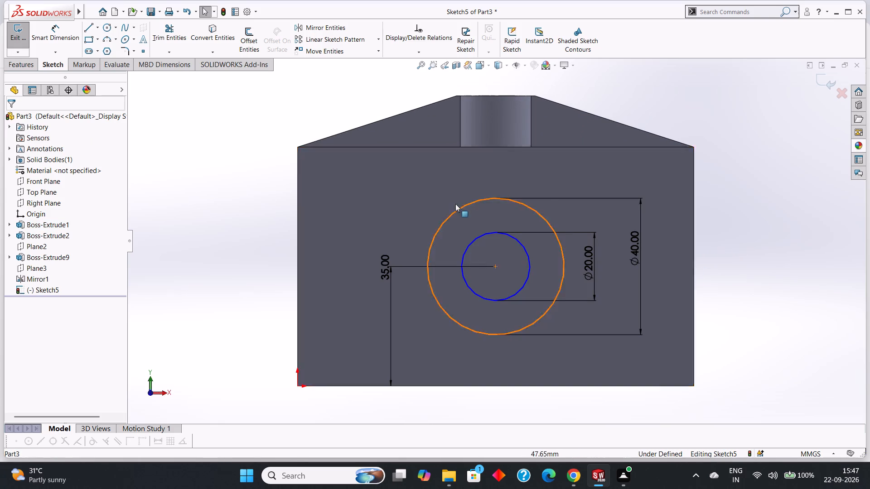
click(85, 28)
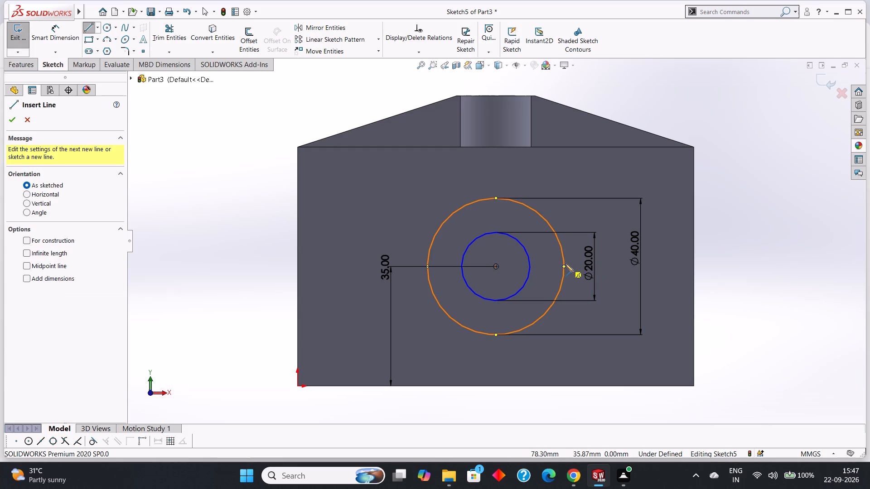
click(564, 266)
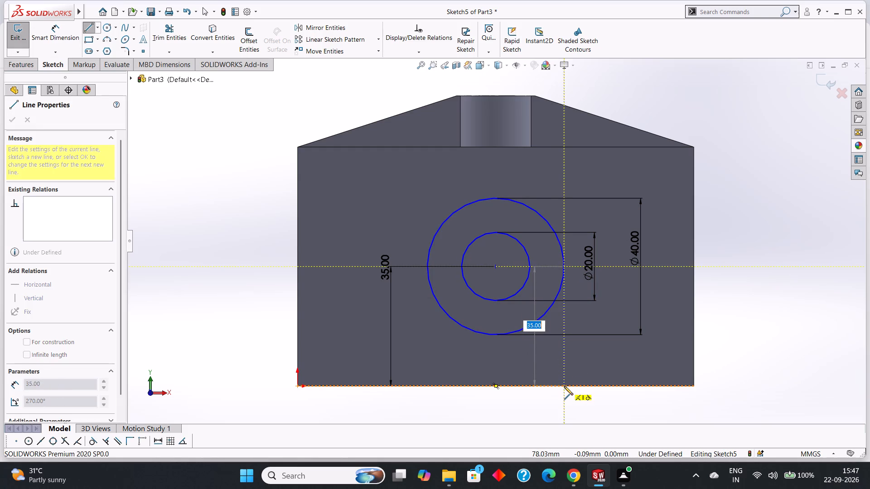
click(564, 386)
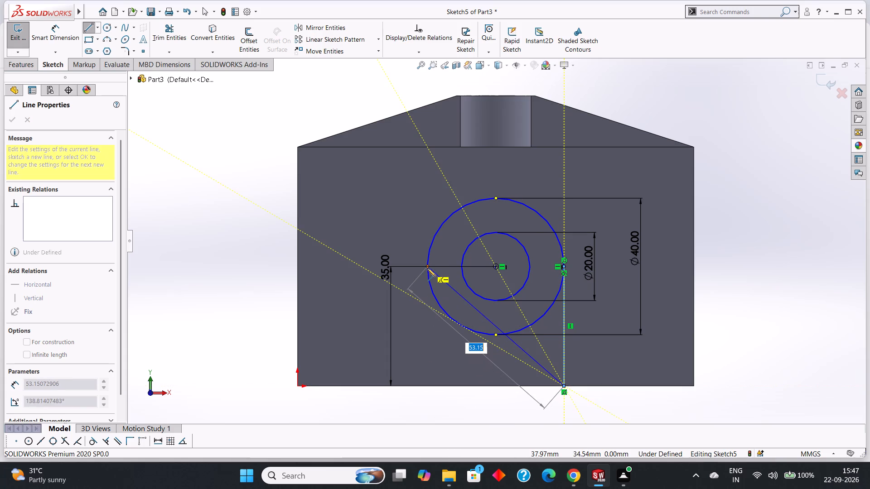
click(427, 385)
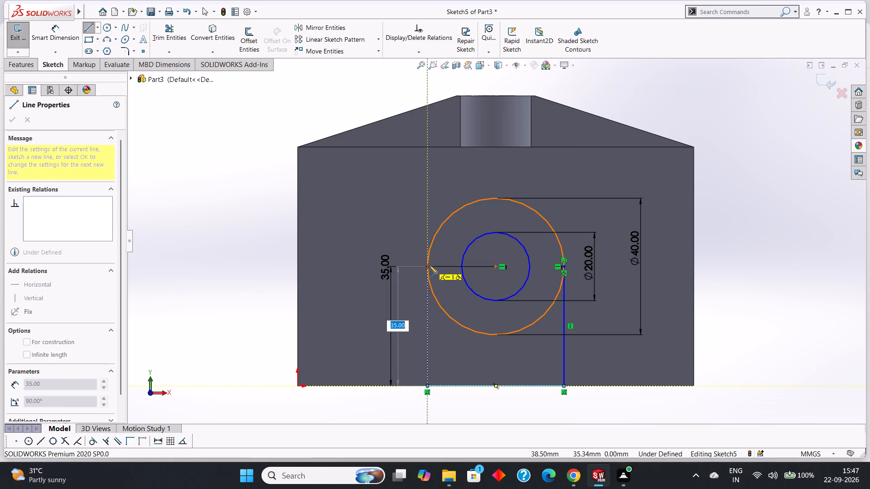
click(429, 265)
right_click(398, 297)
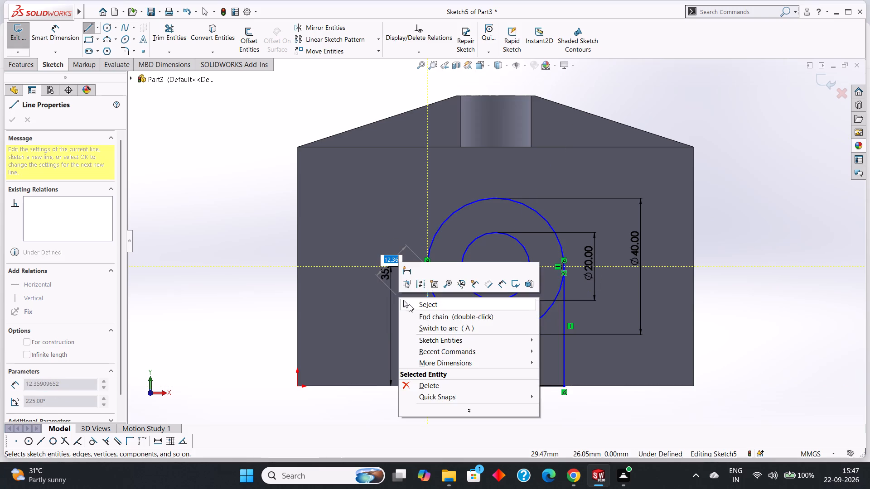
click(411, 305)
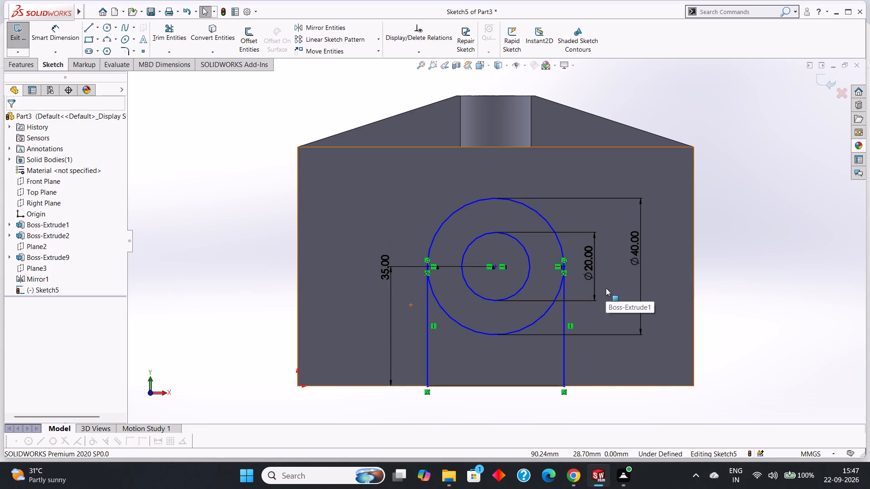
Trim away the outer circle's lower half between the two vertical lines, leaving a round-topped outline.
click(169, 32)
drag(488, 347, 488, 335)
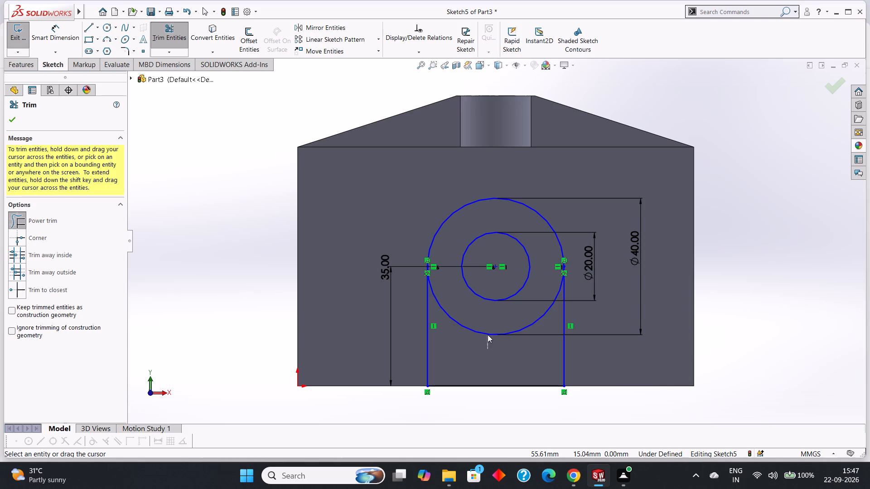
drag(488, 335, 489, 328)
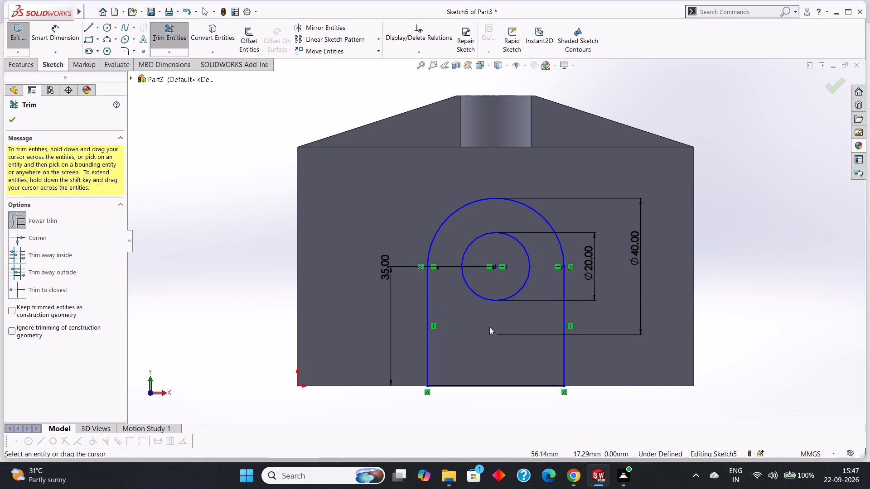
click(13, 122)
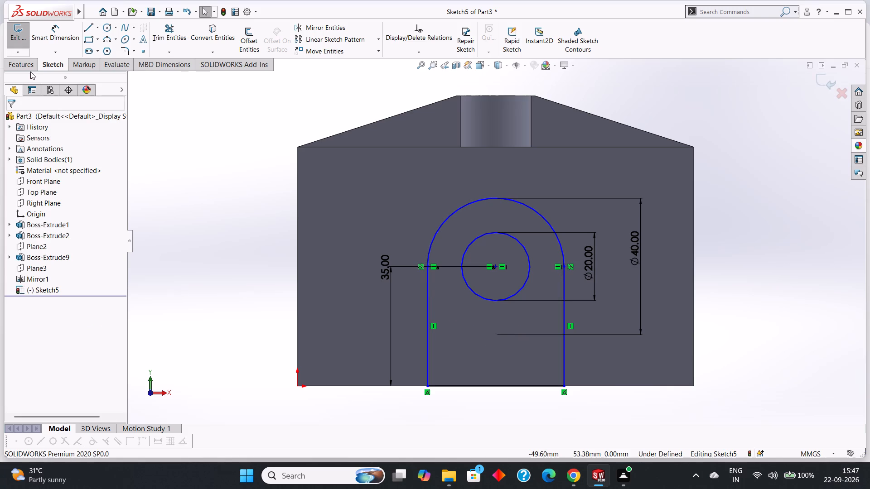
Extrude the round-topped profile with its circular hole 5 mm outward from the front face, merged with the block.
click(29, 65)
click(22, 42)
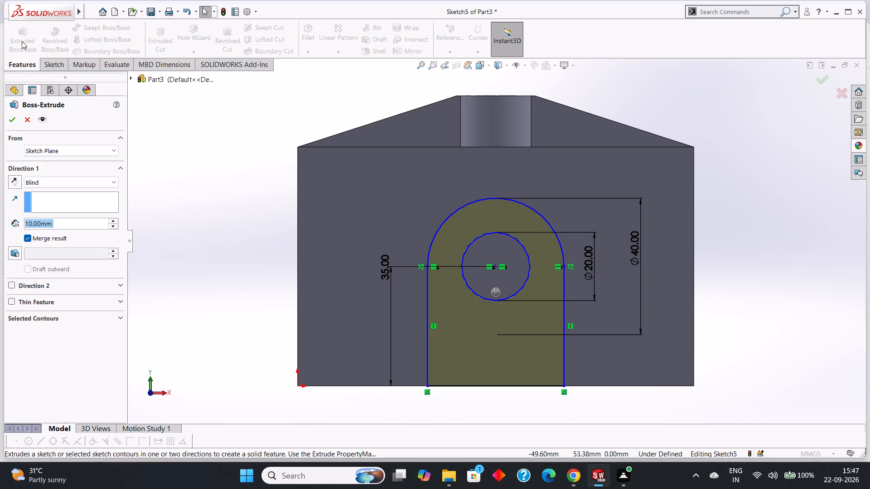
middle_drag(811, 221, 777, 259)
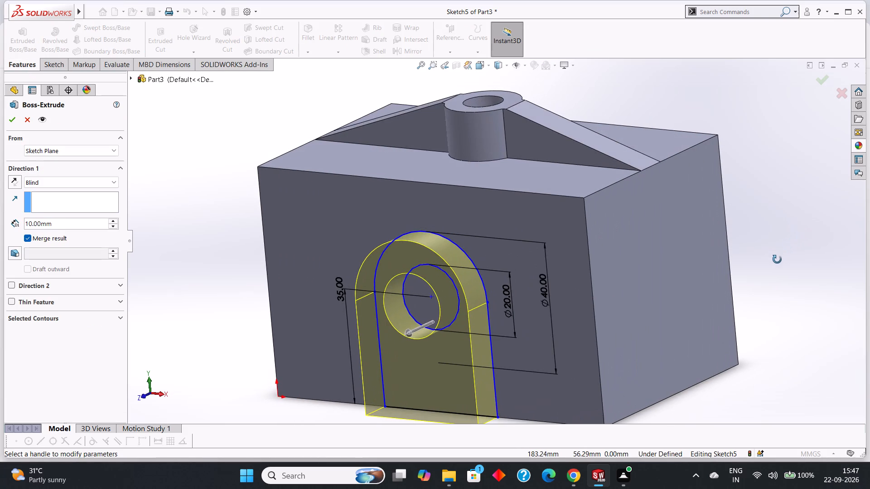
middle_drag(777, 259, 777, 259)
scroll(777, 259, up, 2)
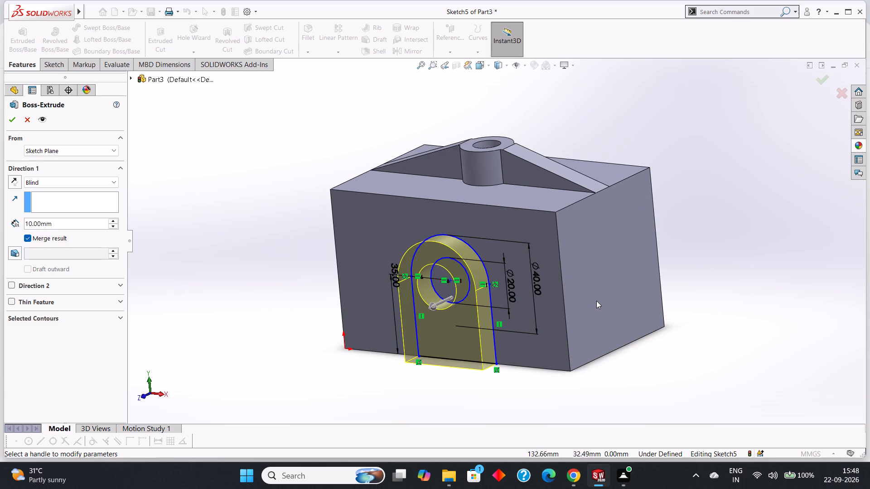
click(80, 225)
drag(80, 225, 71, 226)
key(5)
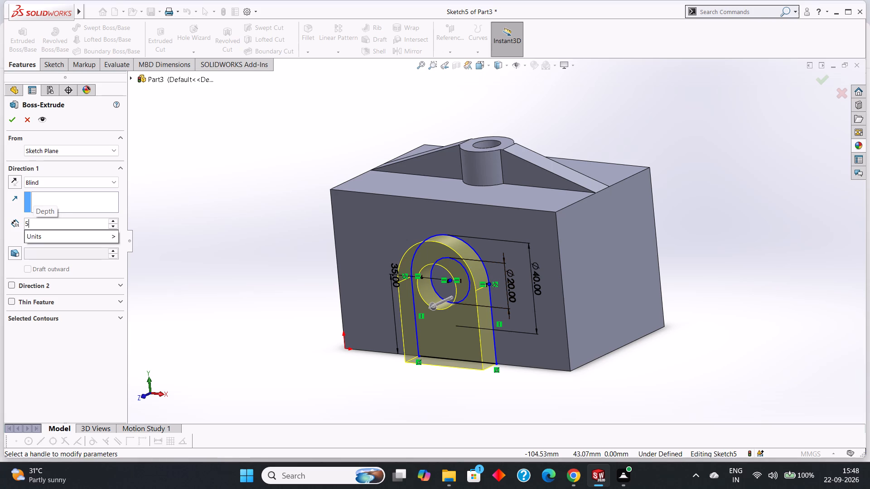
key(Return)
click(6, 122)
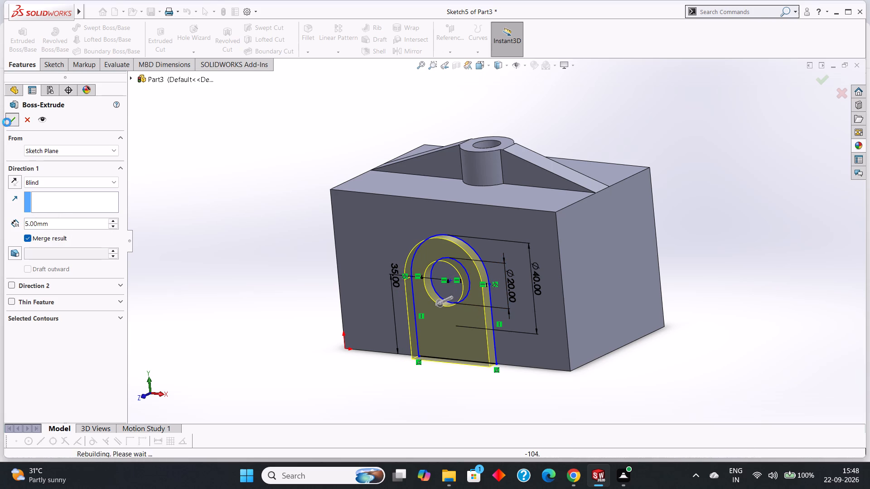
click(771, 303)
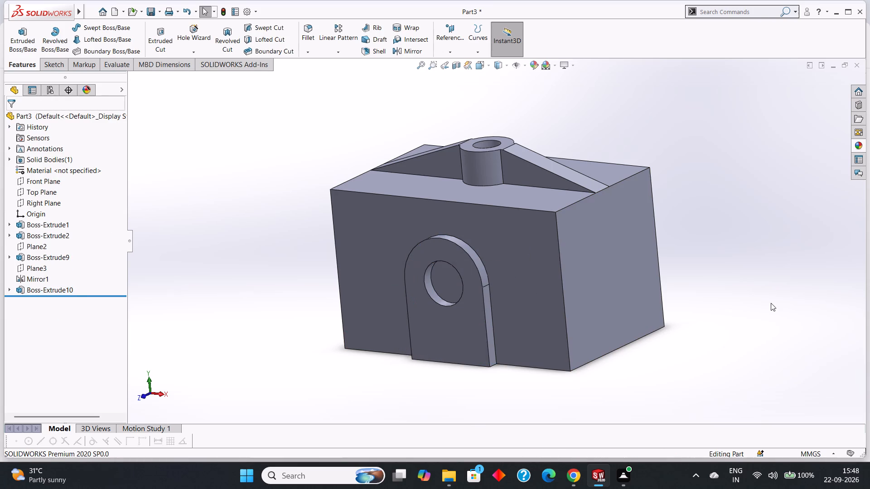
Start defining a new reference plane for the part with the Plane command.
scroll(771, 303, up, 2)
scroll(771, 303, down, 2)
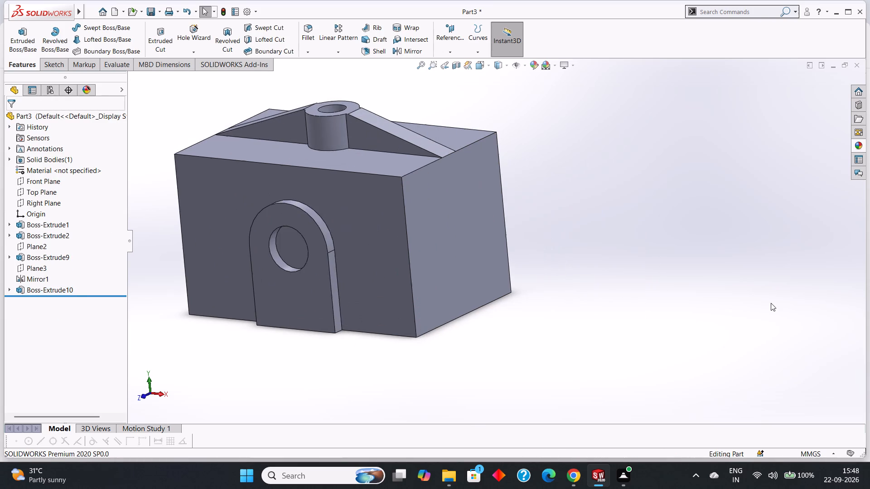
scroll(707, 301, up, 2)
scroll(627, 313, up, 2)
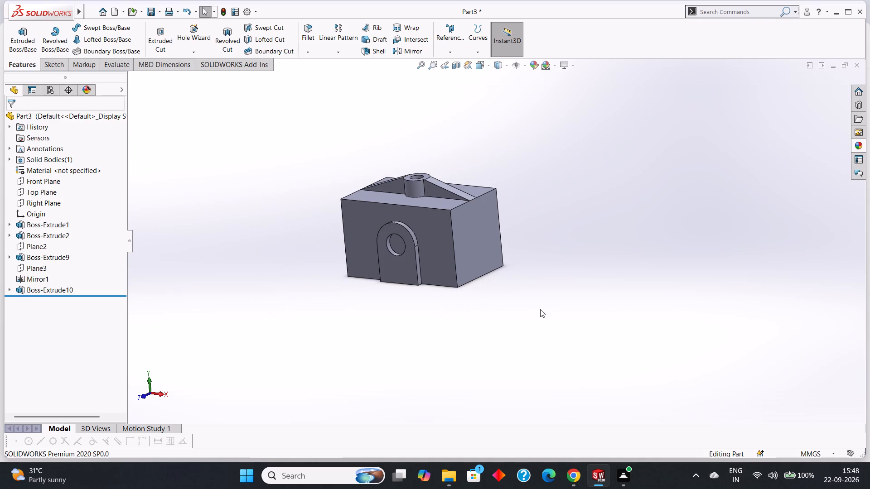
middle_drag(540, 309, 560, 345)
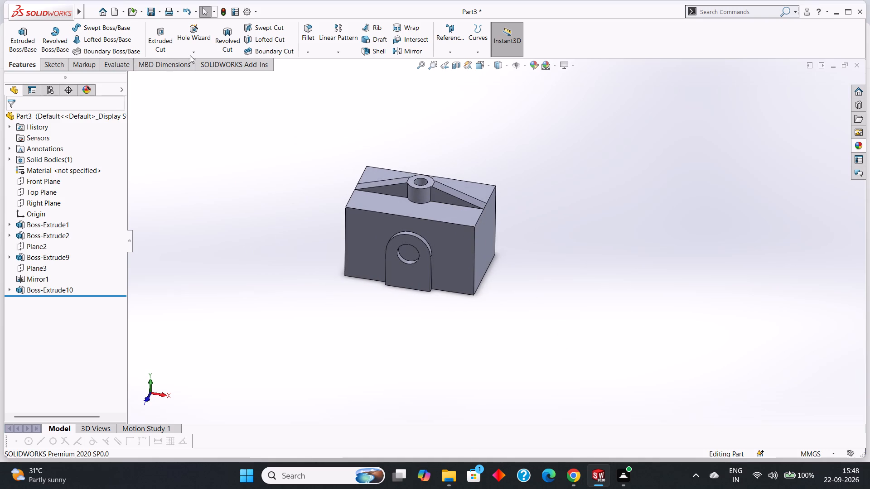
click(48, 64)
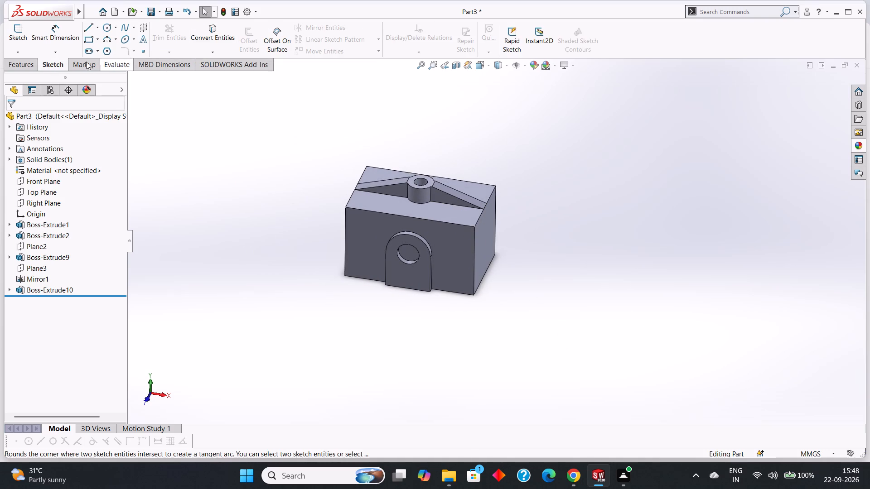
click(28, 62)
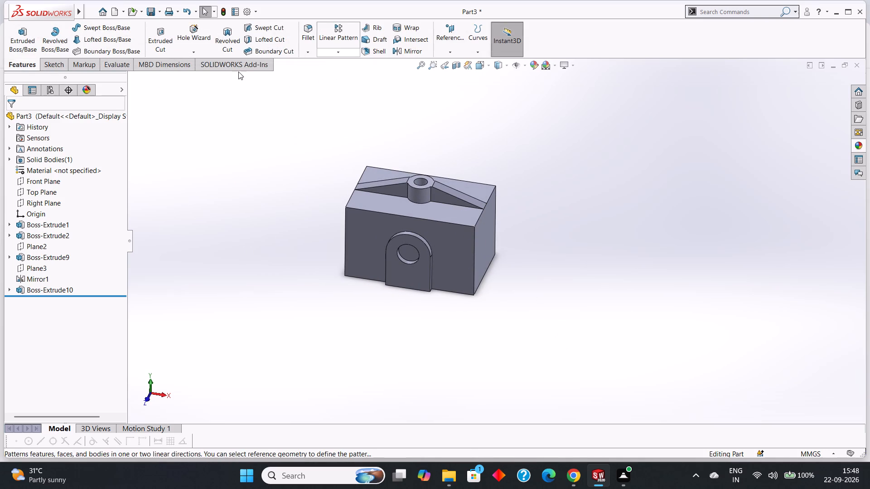
click(447, 50)
click(454, 62)
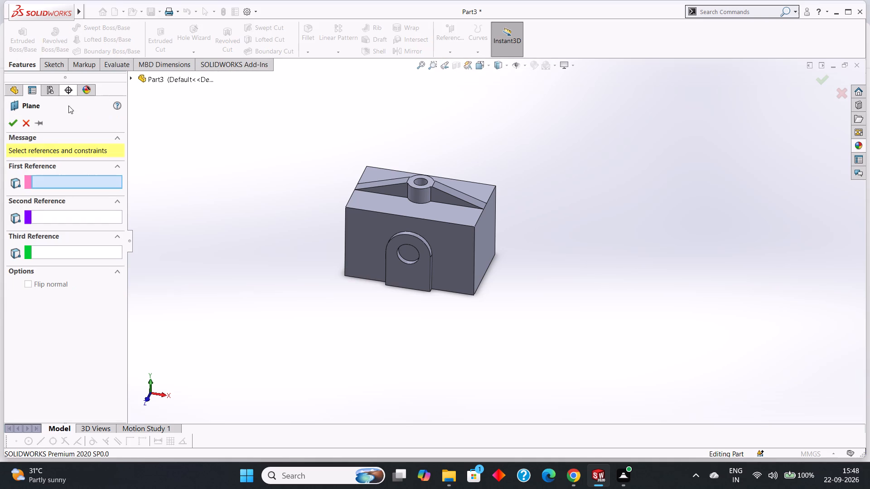
click(134, 78)
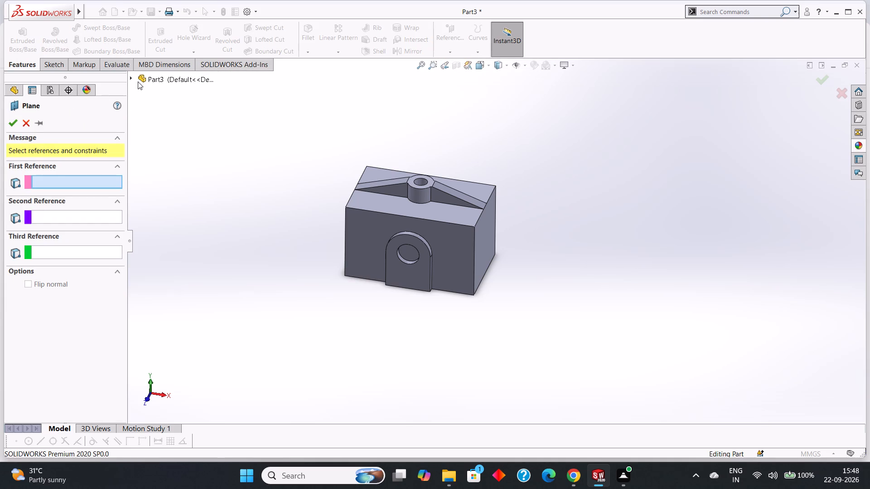
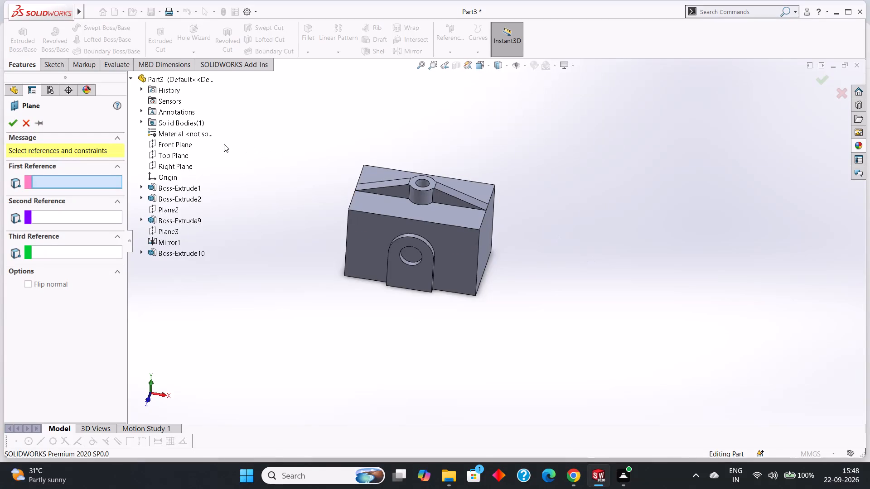
Create the reference plane parallel to the Front Plane at a 35 mm offset, midway through the block's depth.
click(183, 142)
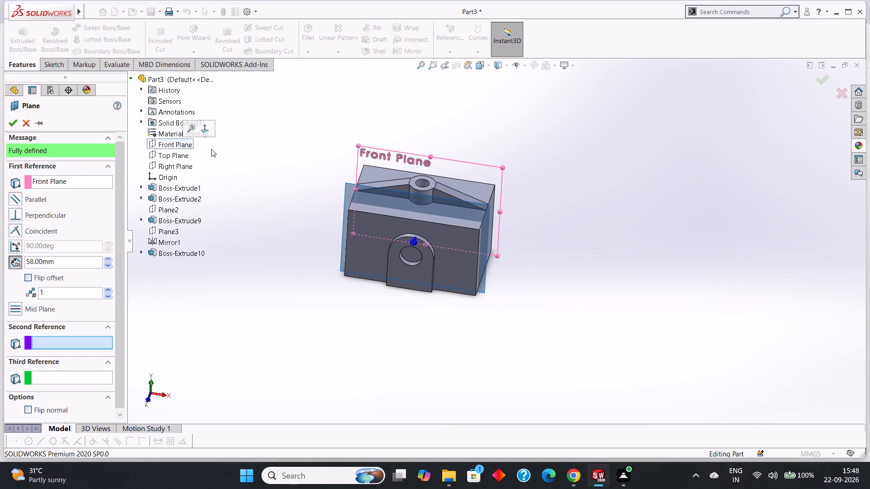
middle_drag(609, 210, 578, 214)
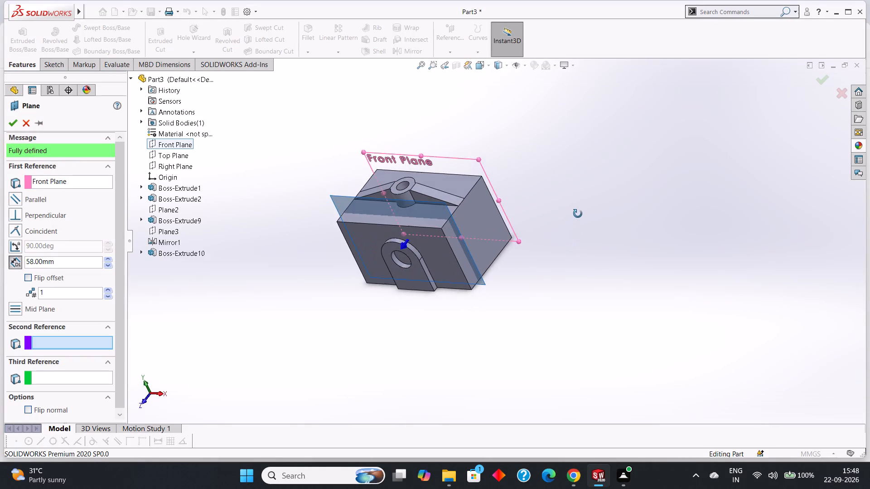
middle_drag(578, 214, 575, 221)
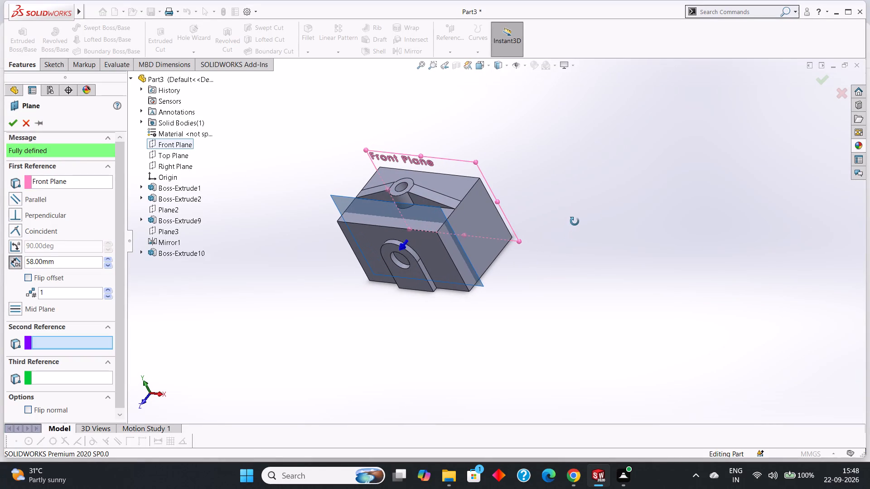
middle_drag(575, 221, 563, 254)
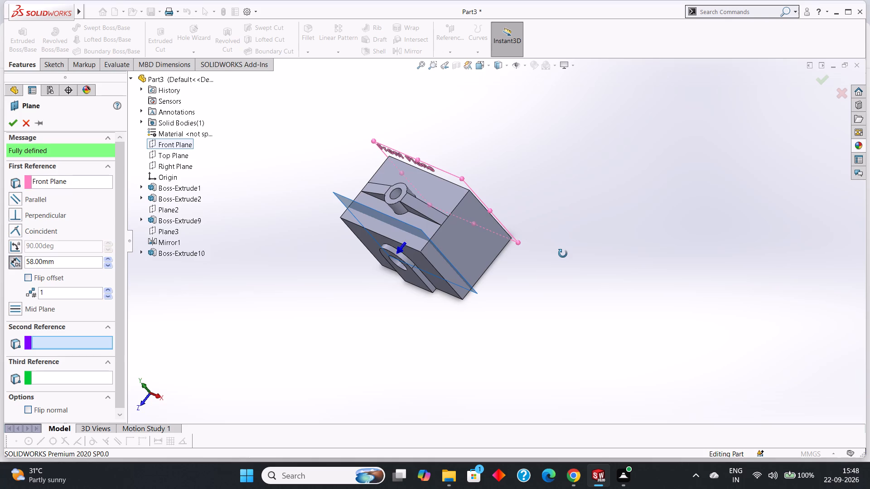
middle_drag(563, 254, 577, 229)
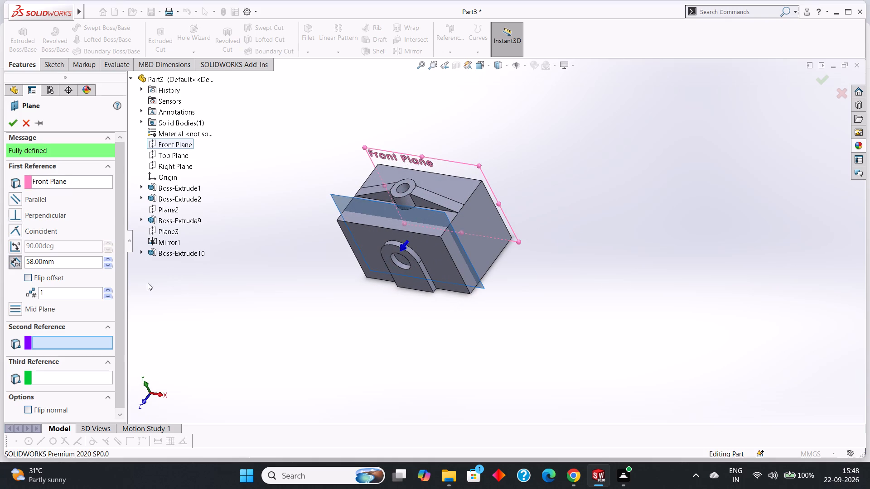
drag(72, 261, 0, 259)
text(35)
key(Return)
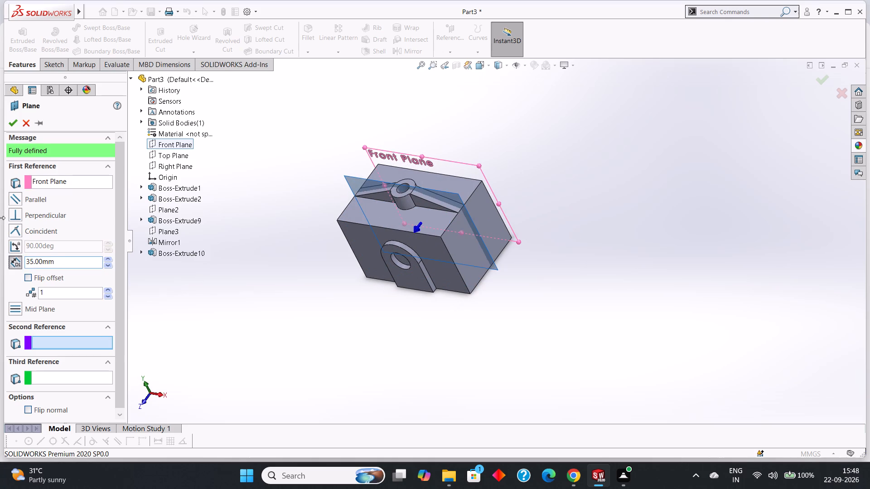
click(12, 122)
click(572, 215)
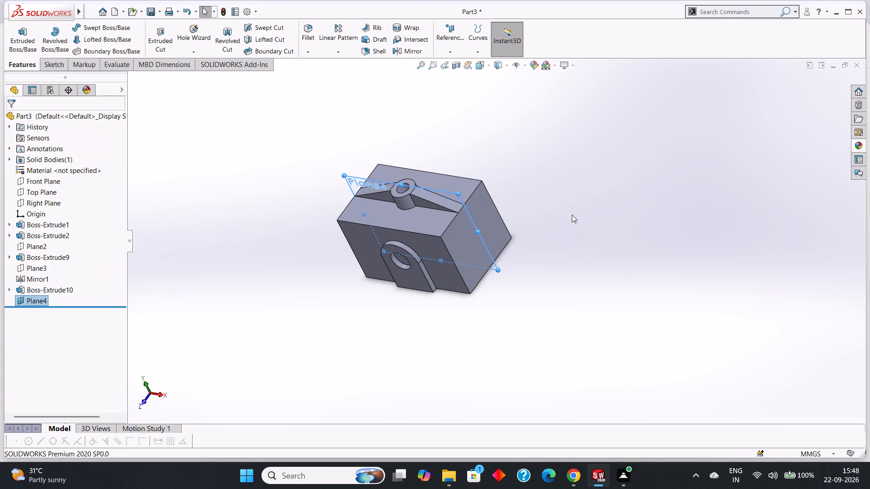
Mirror the round-topped front pad about the plane offset 35 mm from the Front Plane, onto the block's back face.
middle_drag(581, 230, 604, 208)
middle_drag(649, 205, 665, 183)
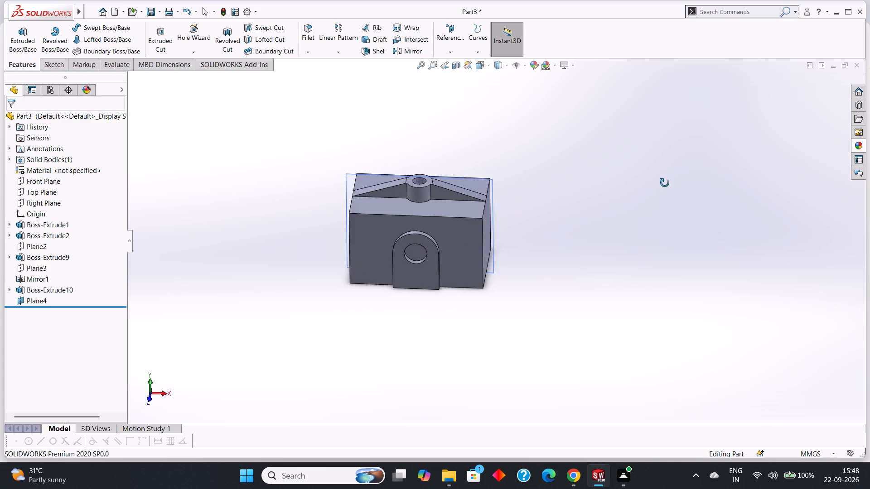
middle_drag(665, 183, 667, 178)
scroll(500, 181, down, 3)
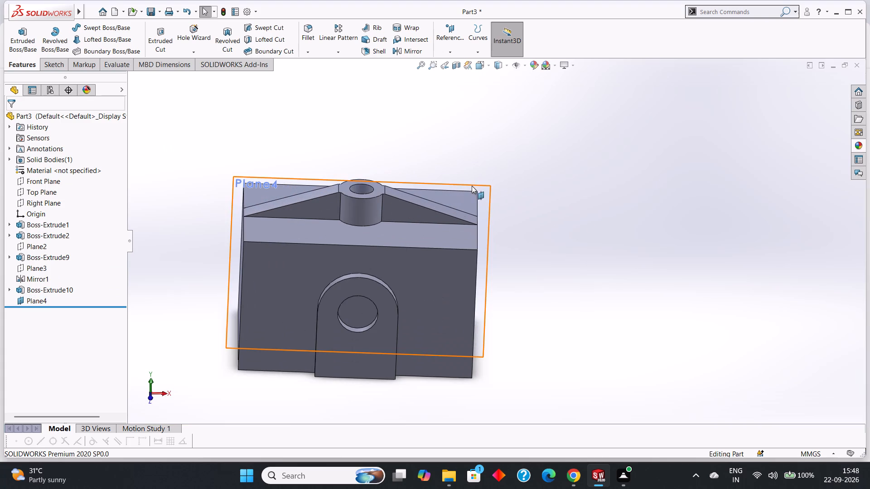
click(472, 186)
key(ctrl+8)
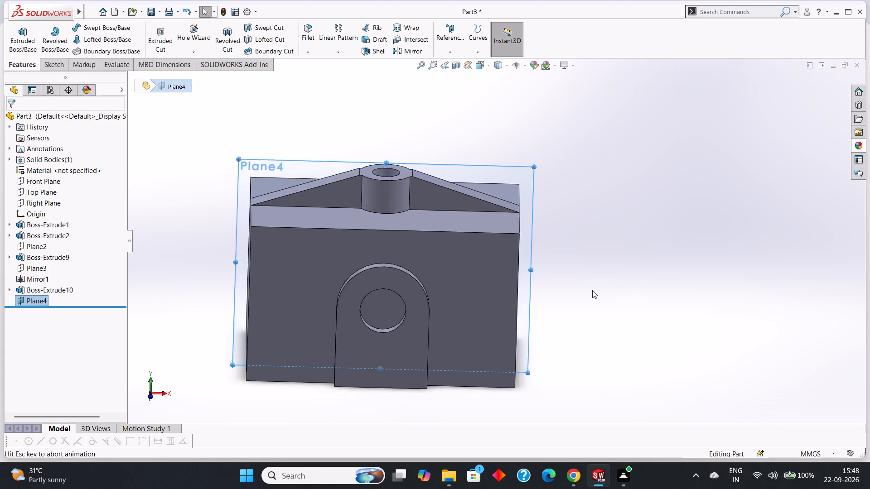
scroll(757, 284, down, 1)
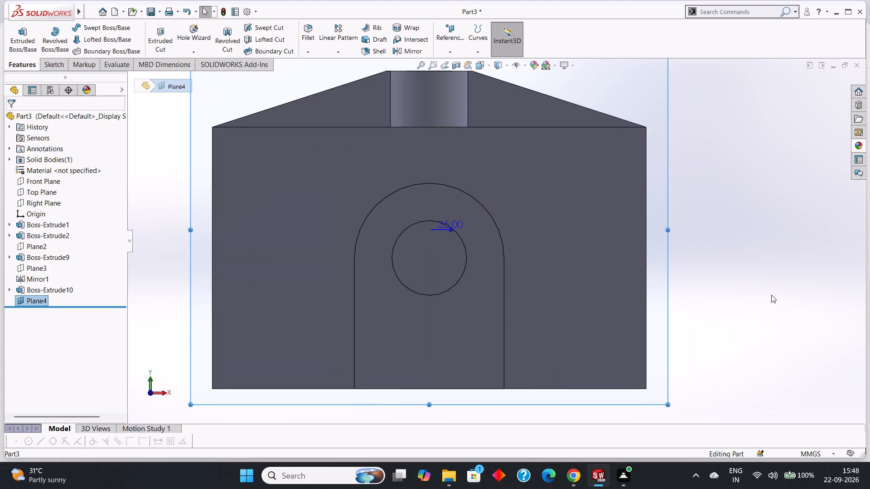
middle_drag(778, 295, 714, 359)
scroll(710, 350, up, 4)
middle_click(710, 345)
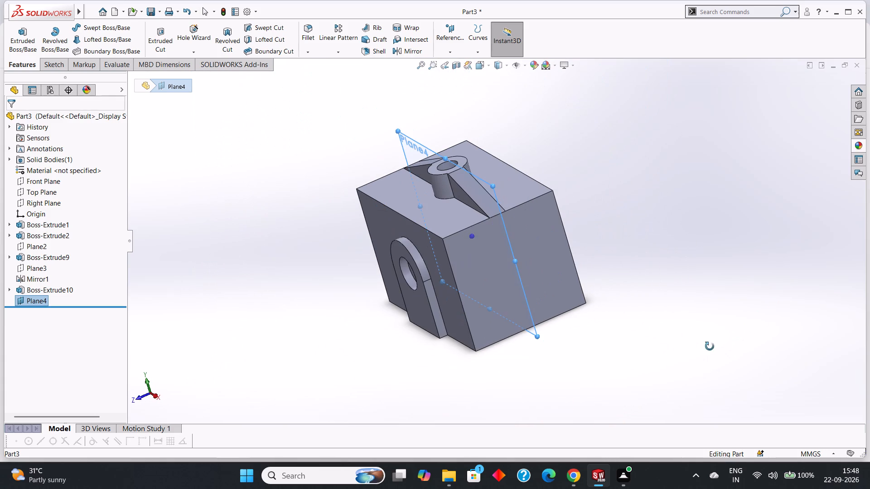
click(340, 52)
click(347, 87)
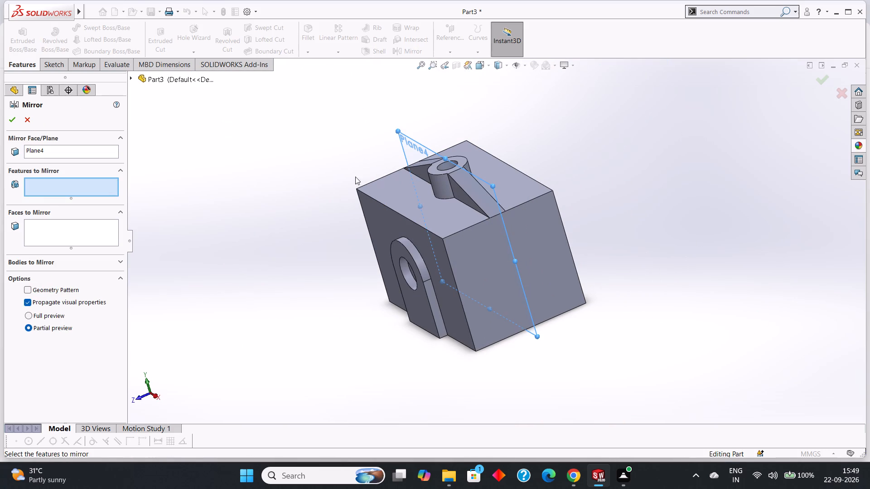
middle_drag(329, 168, 334, 168)
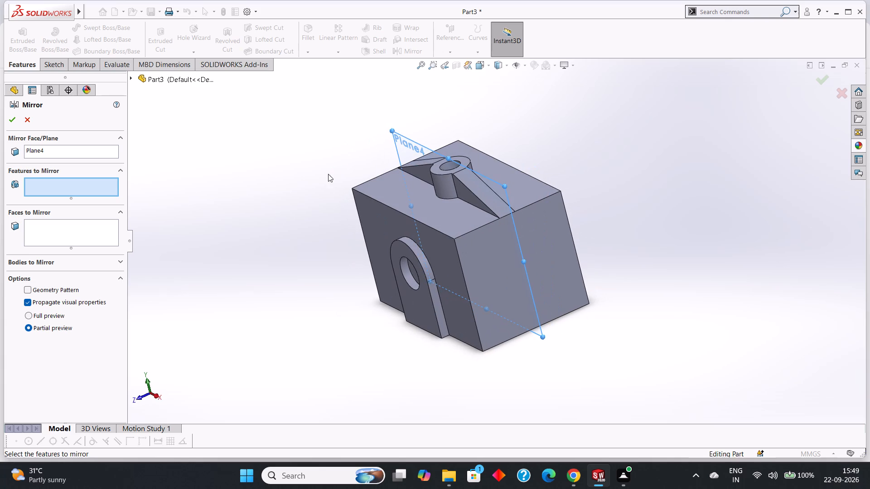
click(413, 309)
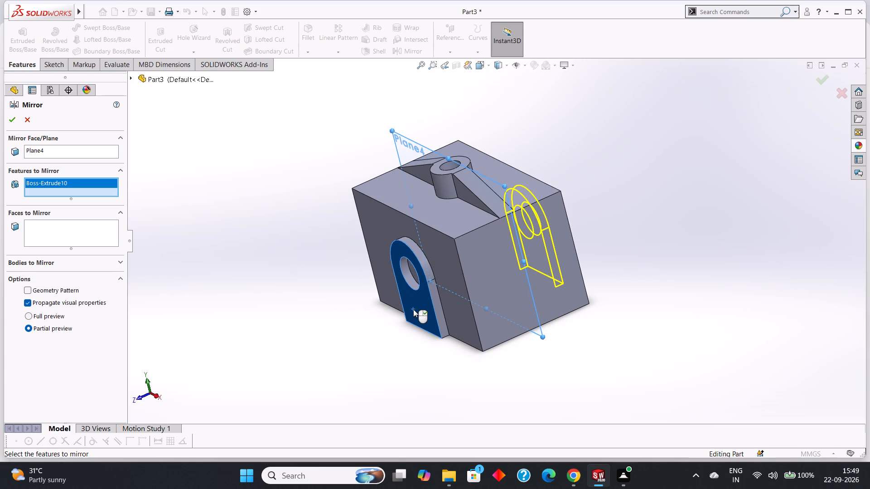
middle_drag(687, 249, 649, 290)
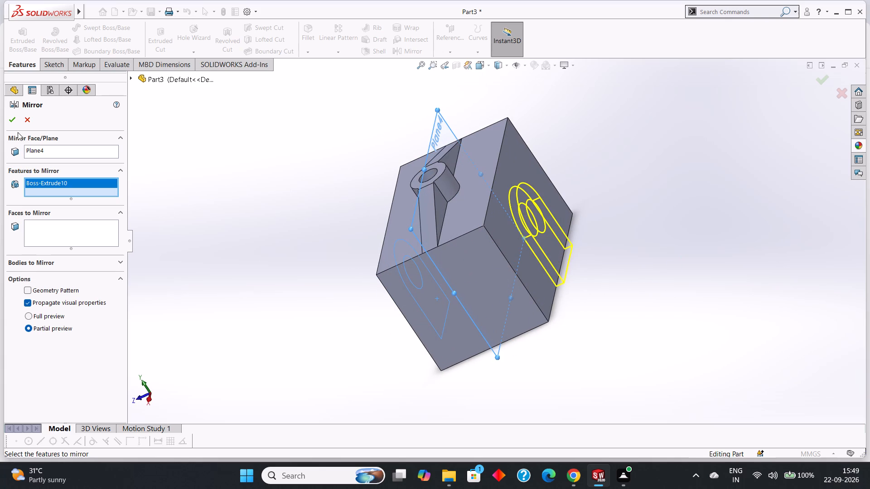
click(15, 122)
click(674, 211)
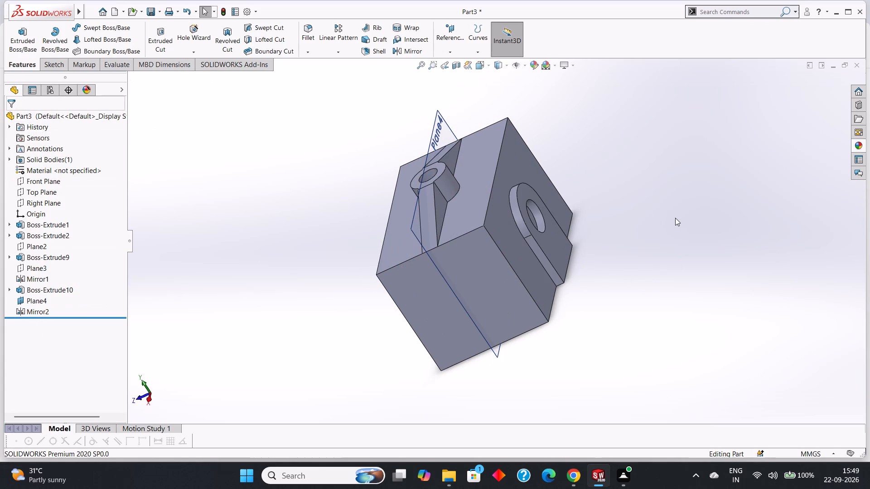
Hide the mid-depth reference plane used to mirror the round-topped pad.
middle_drag(675, 218, 740, 174)
scroll(740, 174, up, 1)
middle_drag(686, 260, 692, 257)
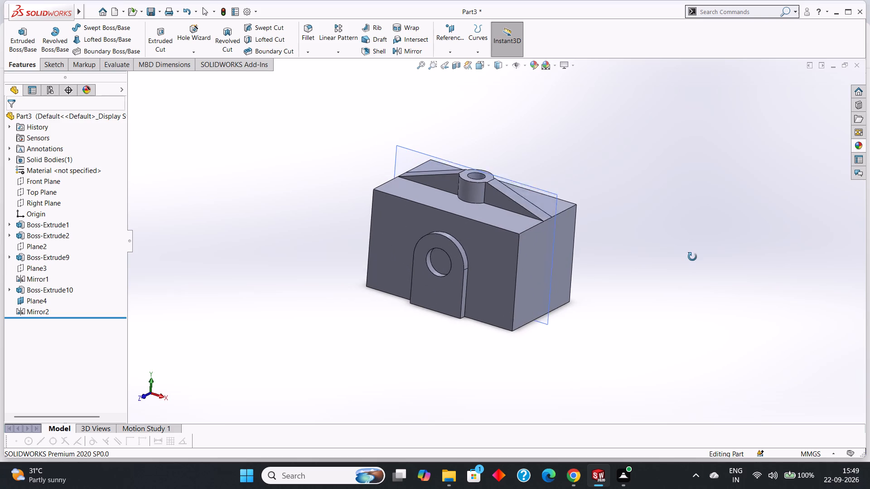
middle_drag(692, 257, 706, 255)
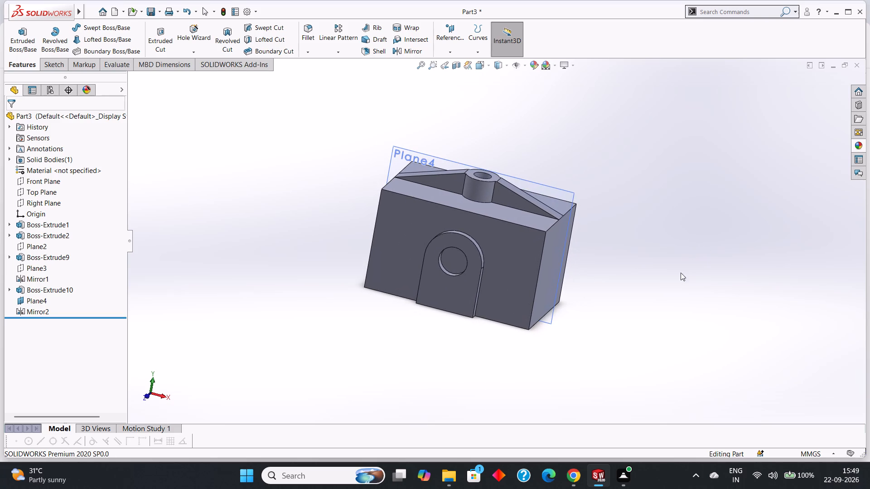
scroll(659, 288, up, 1)
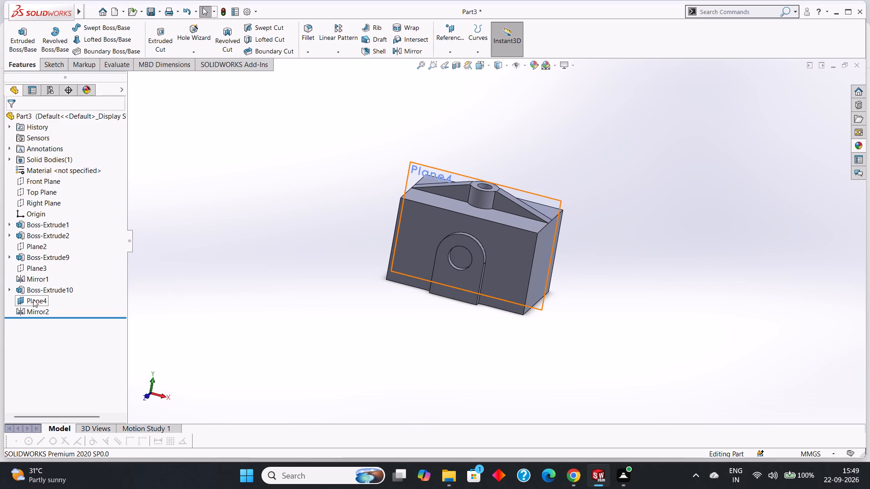
click(33, 299)
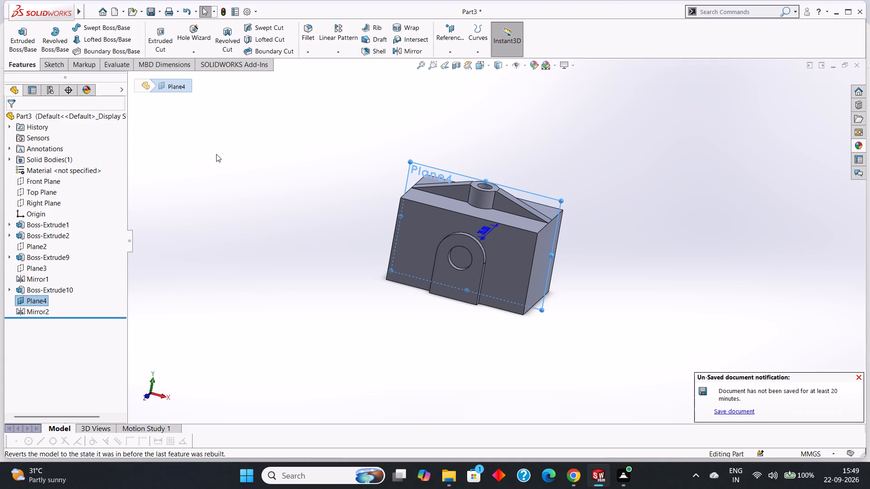
right_click(32, 299)
click(58, 263)
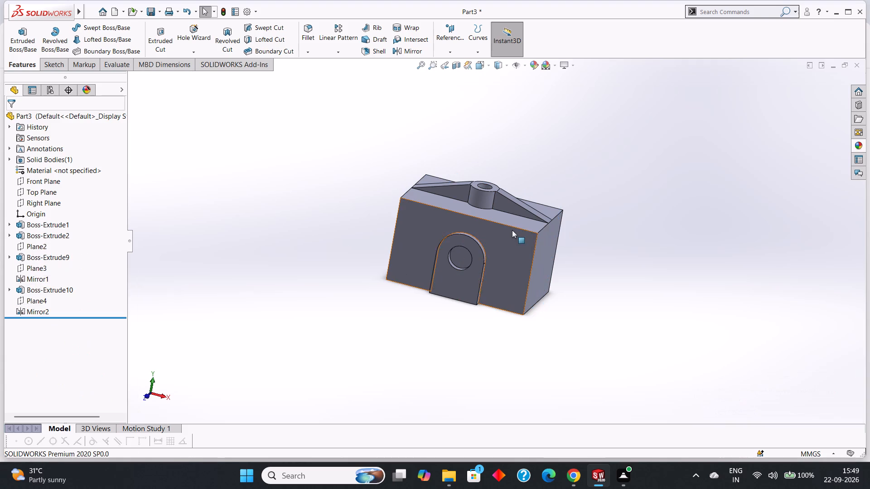
Create a reference plane at a 0 mm offset from the Top Plane, at the block's base.
middle_drag(645, 247, 633, 215)
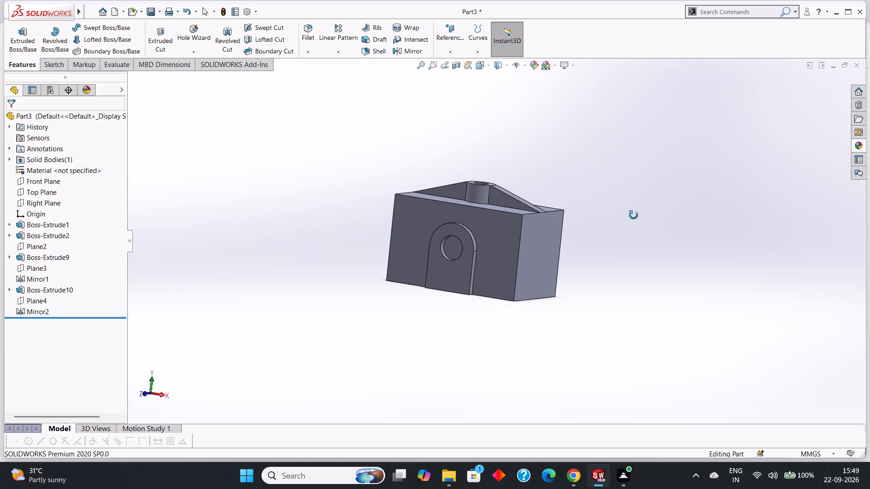
middle_drag(633, 215, 642, 229)
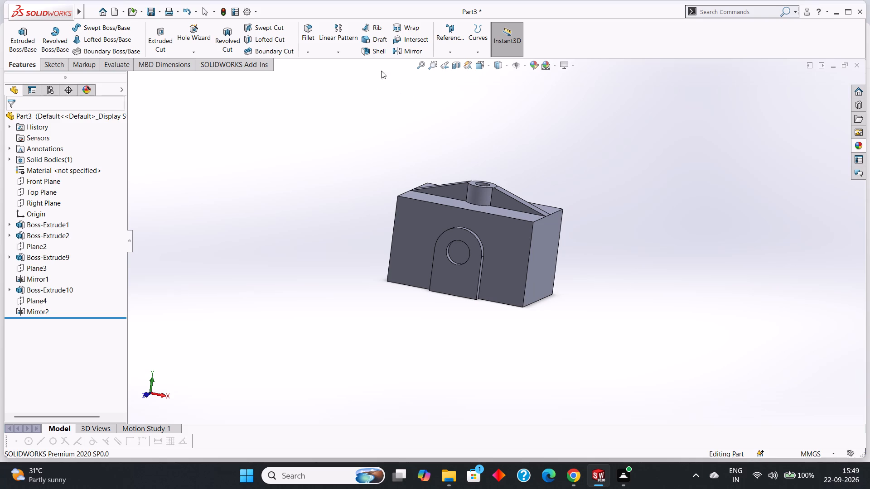
click(457, 53)
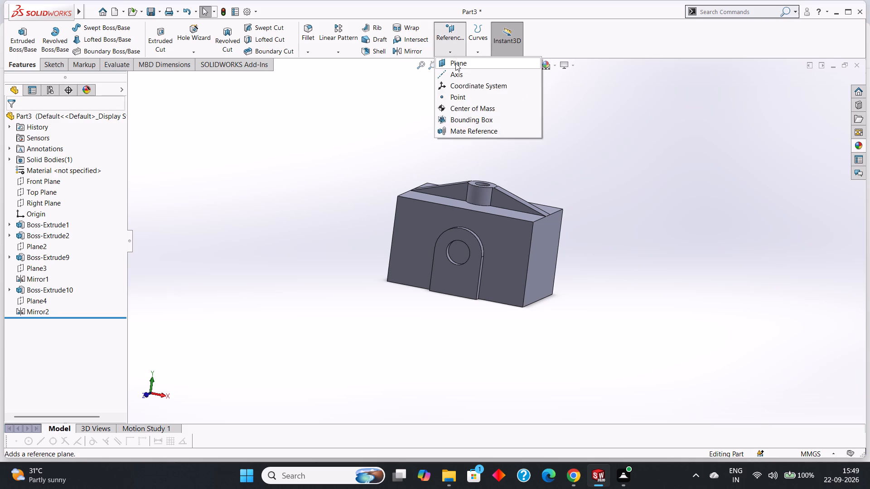
click(455, 63)
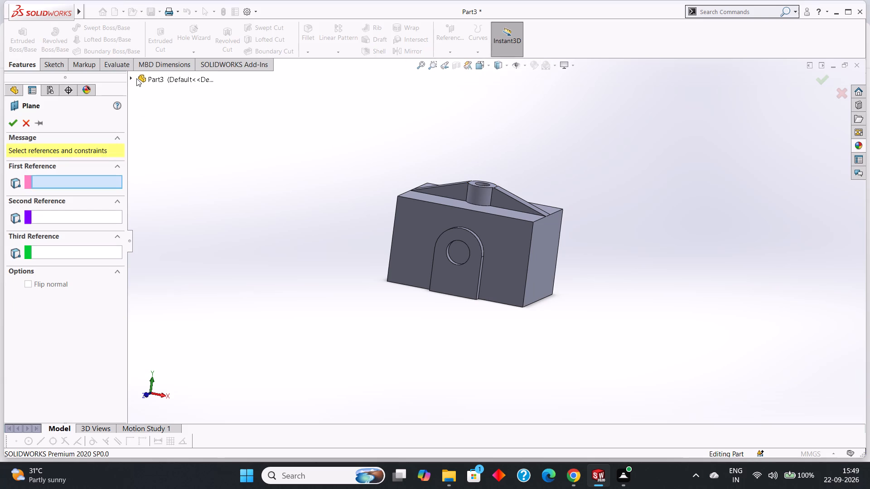
click(135, 75)
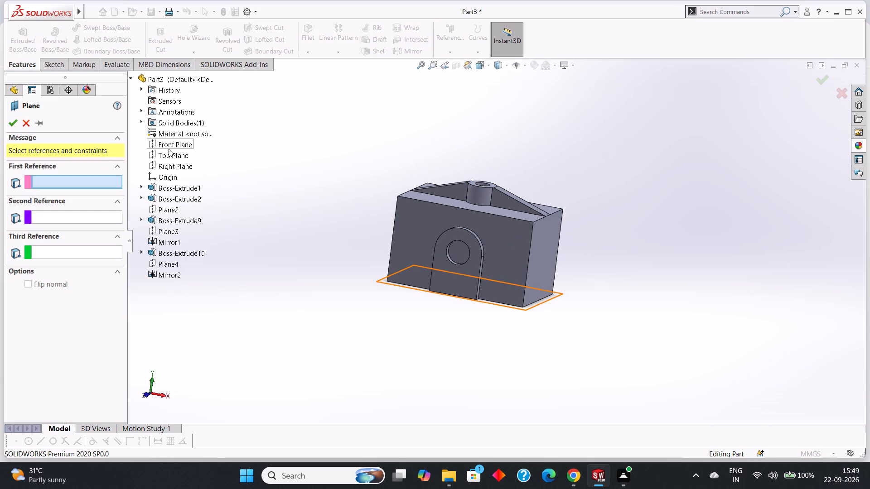
click(170, 153)
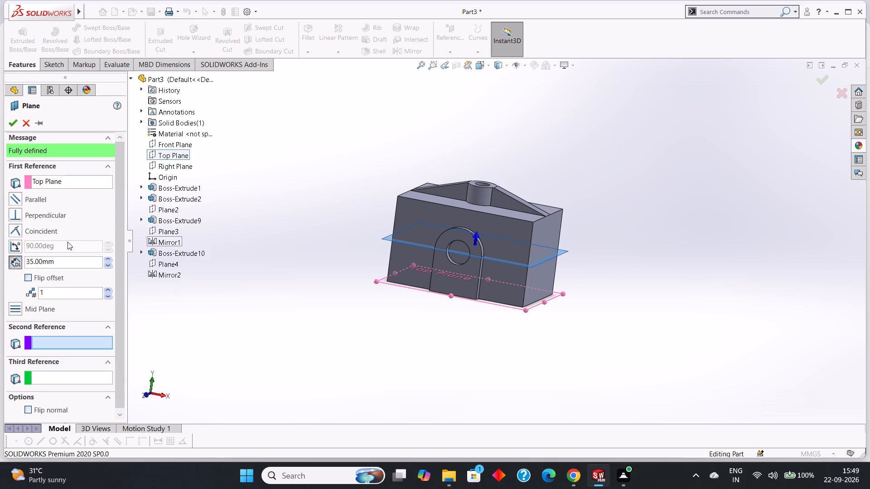
drag(69, 261, 23, 259)
key(0)
key(Return)
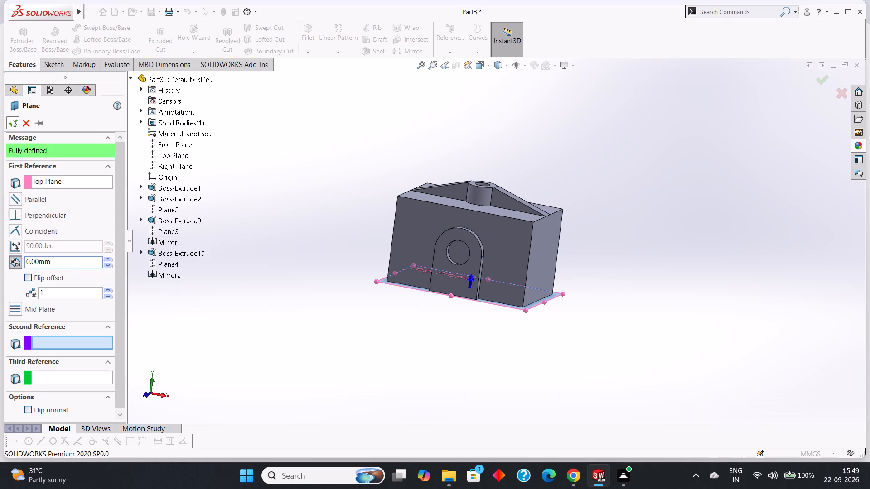
click(14, 126)
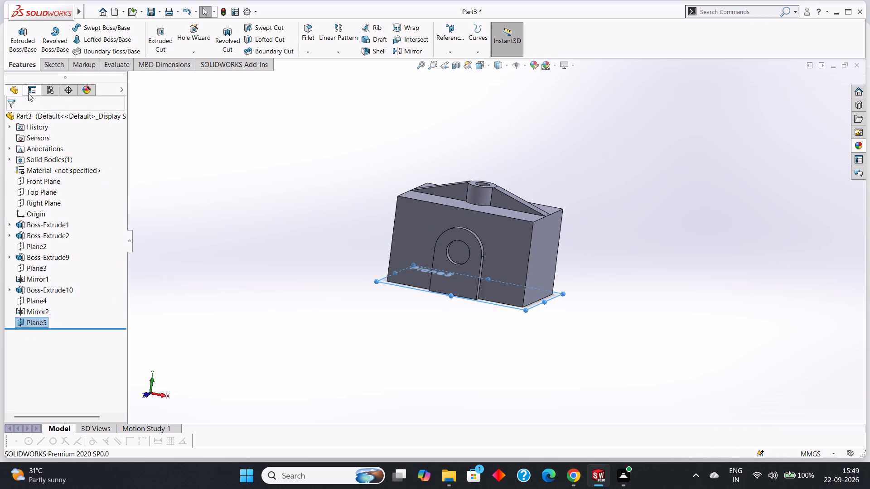
key(Escape)
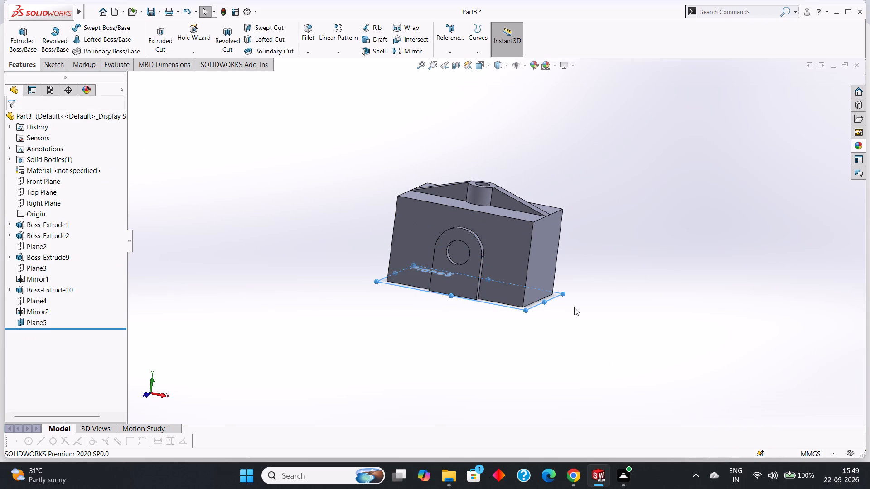
Open a new sketch on the reference plane at the block's base, viewed face-on from above.
click(557, 297)
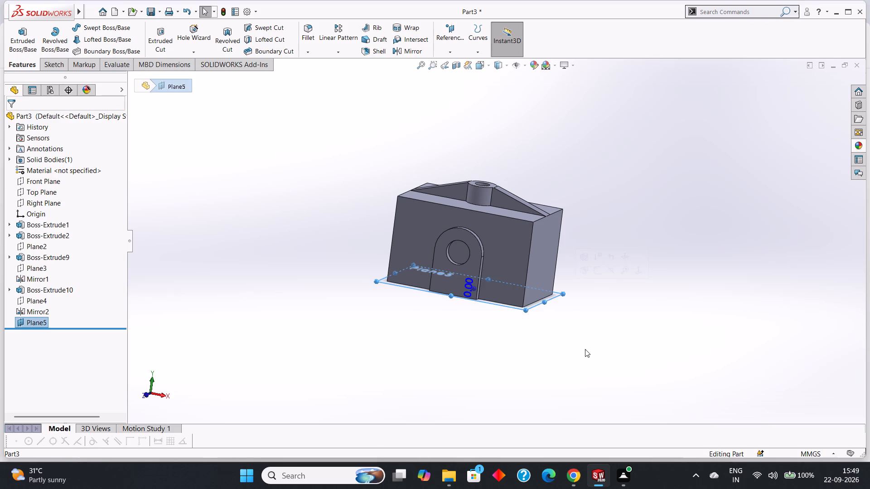
key(ctrl+8)
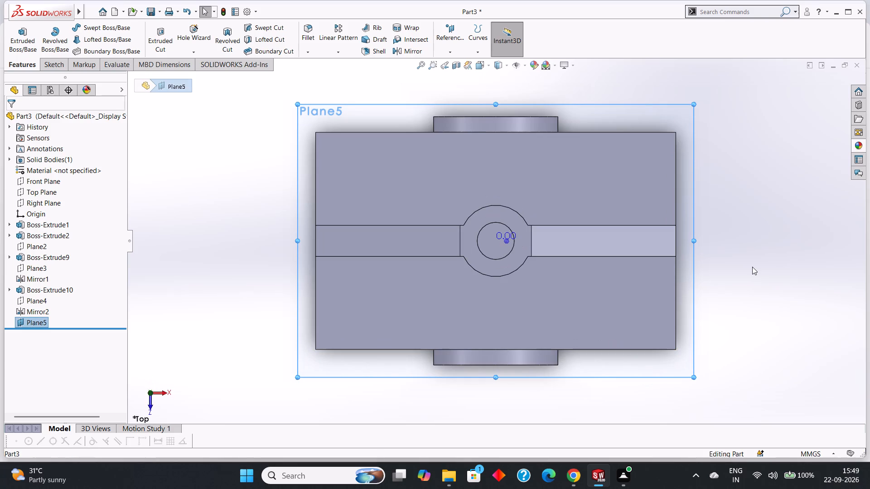
scroll(752, 267, up, 1)
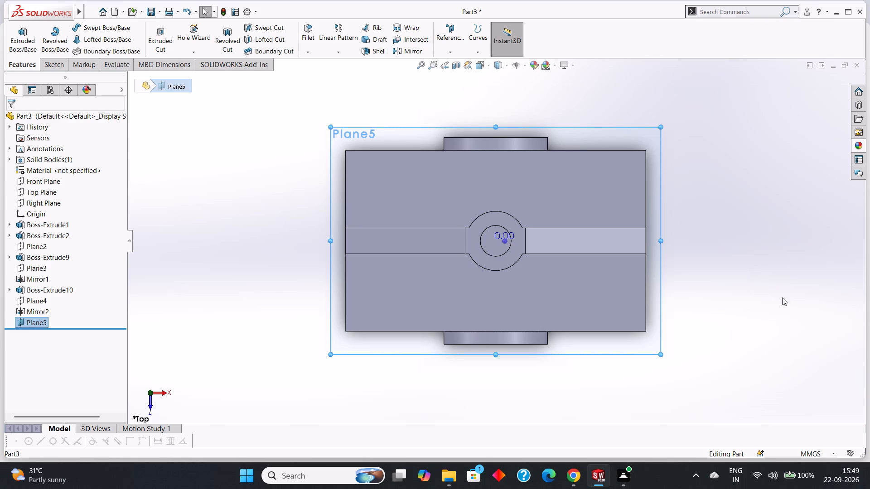
scroll(704, 325, up, 2)
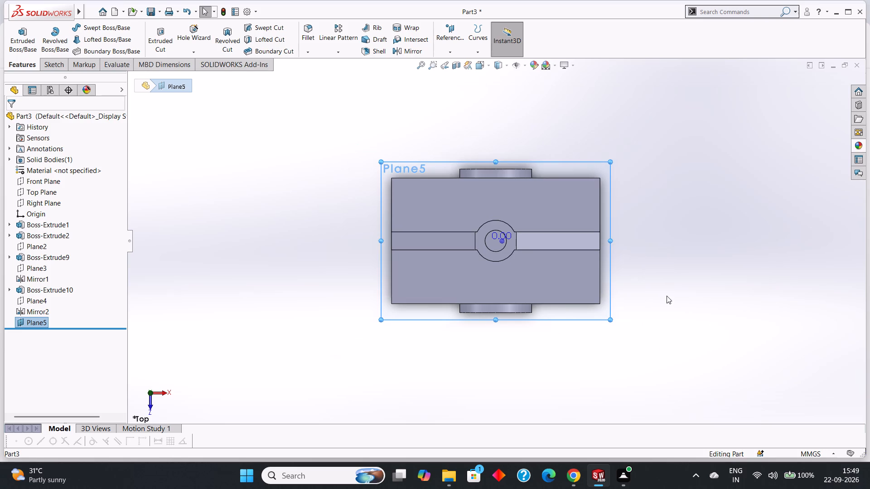
scroll(666, 287, up, 1)
scroll(627, 260, down, 2)
scroll(627, 260, up, 3)
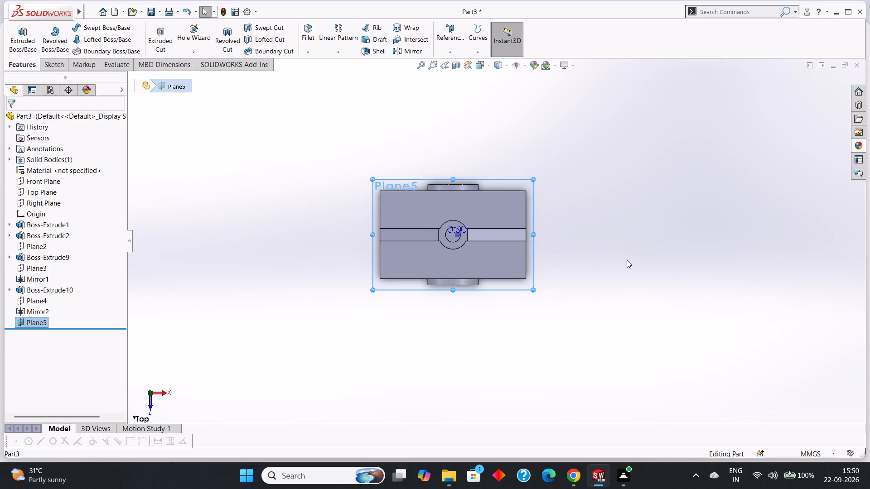
scroll(466, 219, down, 3)
scroll(518, 229, up, 3)
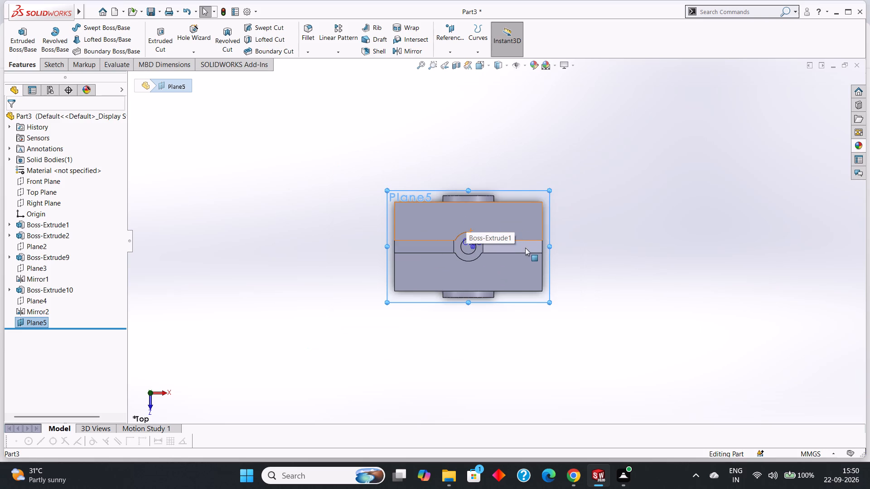
scroll(525, 248, down, 2)
scroll(525, 248, up, 2)
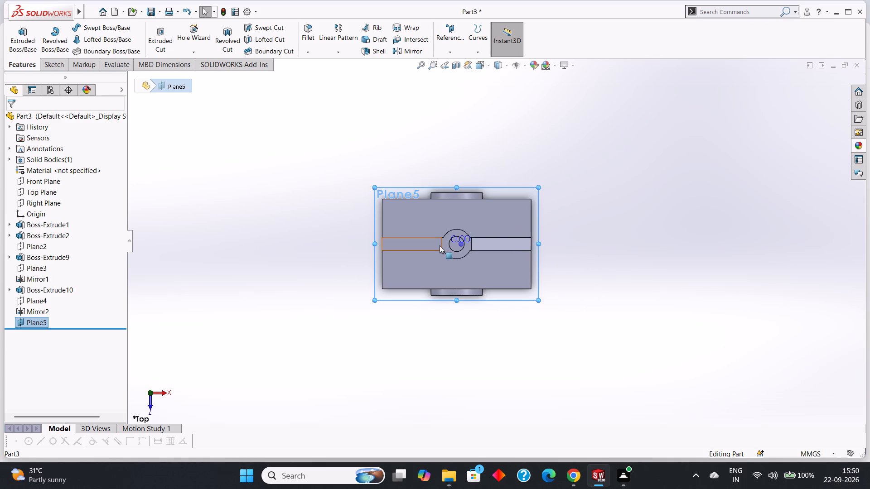
scroll(510, 245, down, 3)
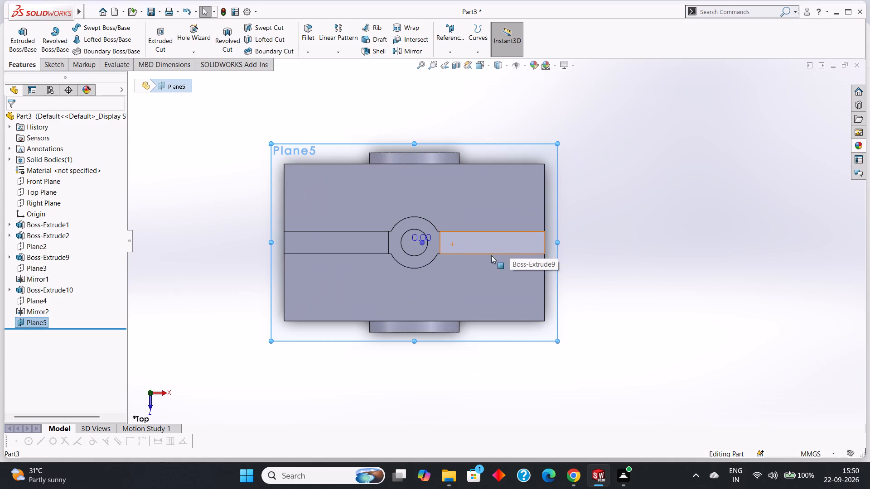
scroll(460, 261, up, 2)
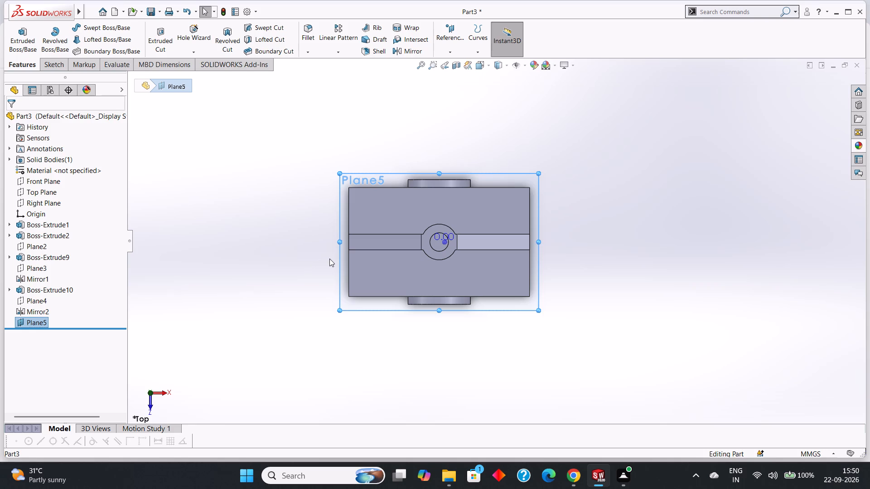
scroll(420, 257, up, 1)
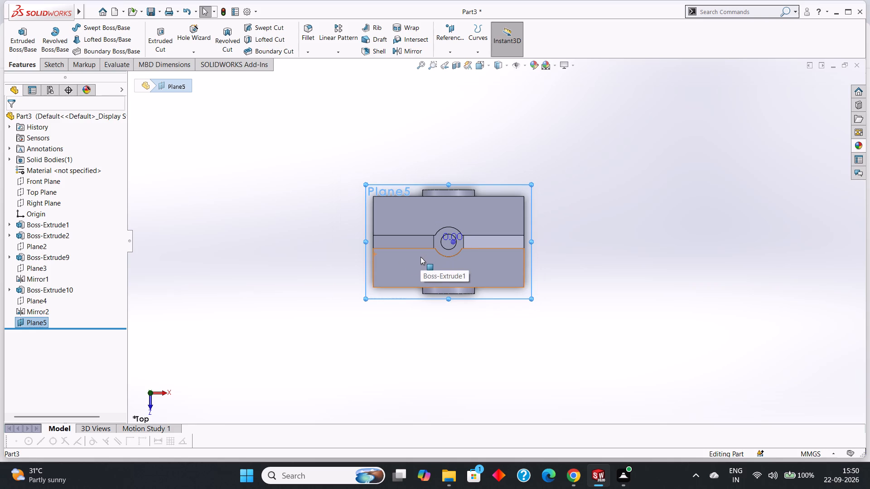
scroll(420, 257, up, 1)
scroll(449, 258, down, 2)
scroll(488, 254, down, 2)
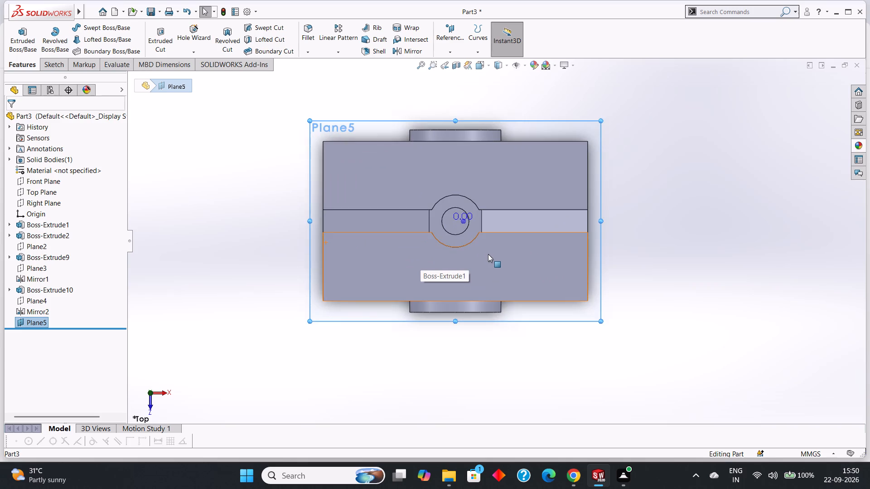
scroll(511, 254, up, 2)
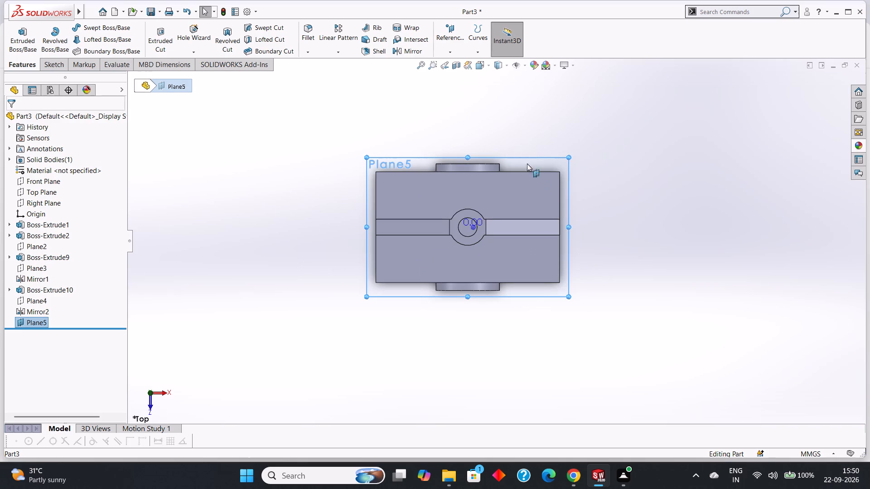
right_click(563, 164)
click(586, 150)
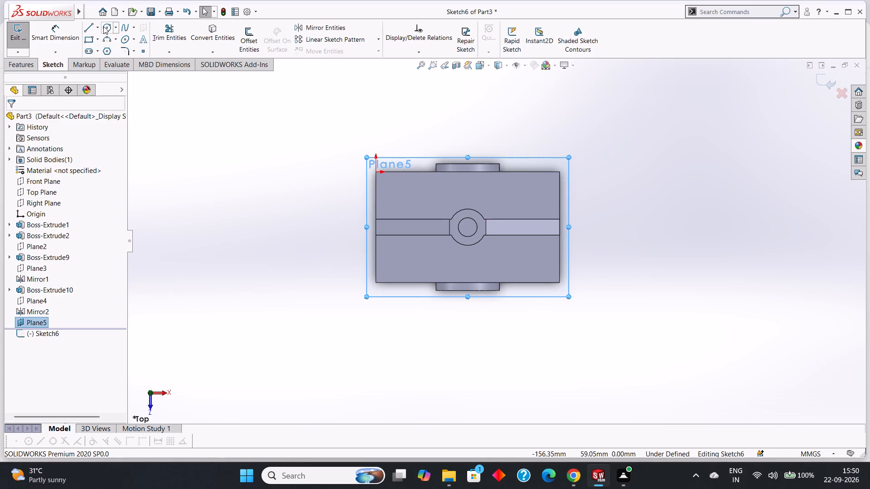
Sketch a circle of radius 25 mm beyond the block's right end, with its centre aligned with the block's mid-depth.
click(103, 26)
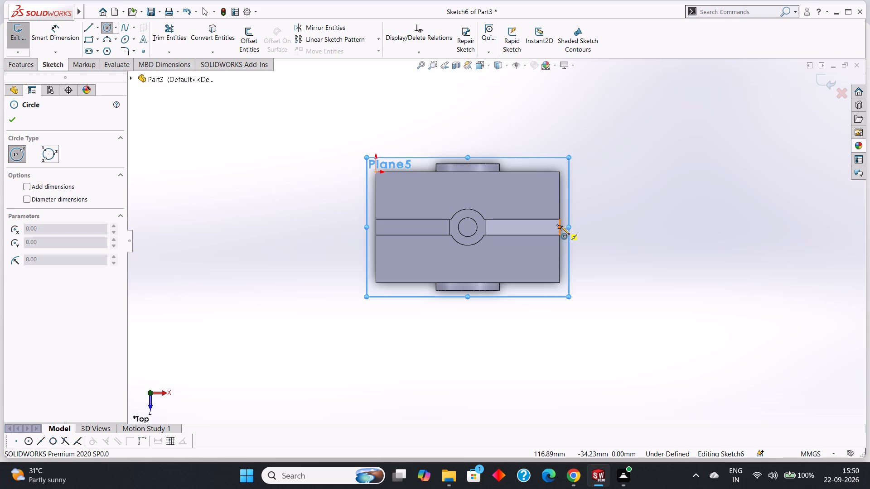
click(619, 229)
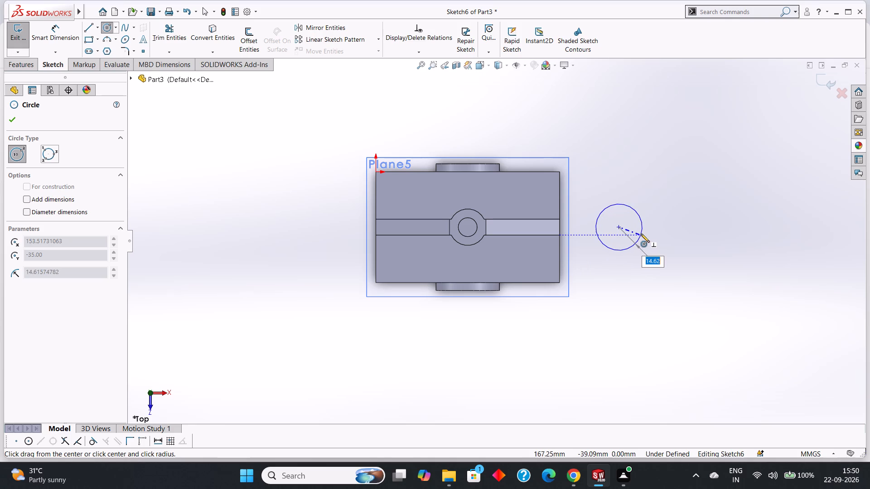
text(25)
key(Return)
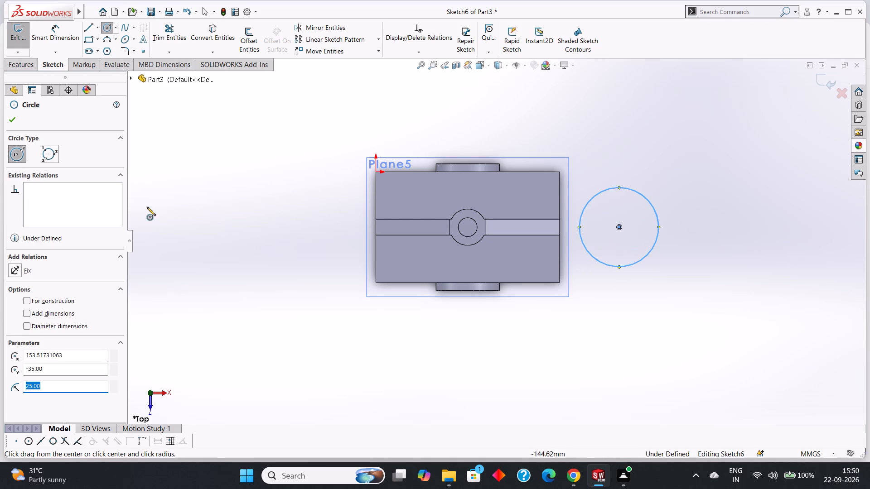
click(9, 119)
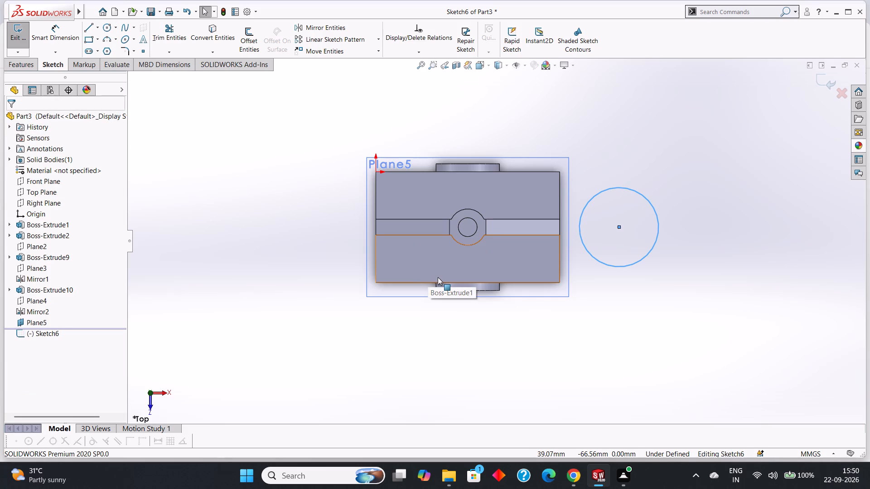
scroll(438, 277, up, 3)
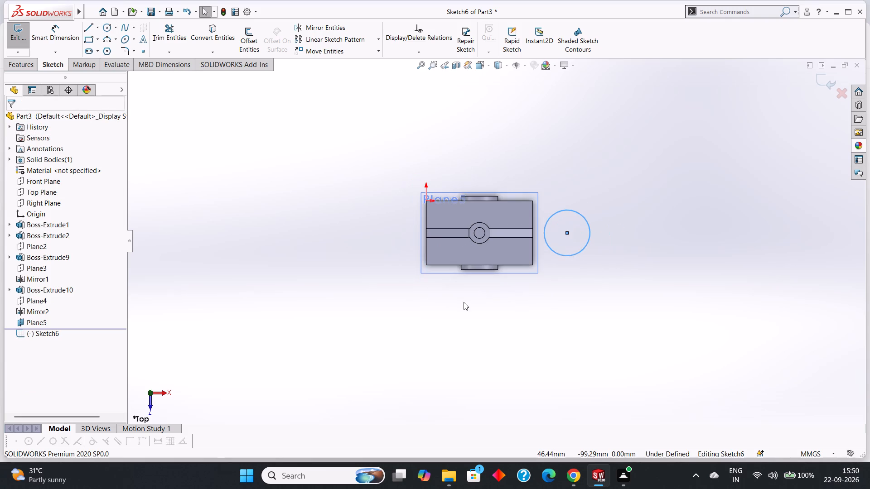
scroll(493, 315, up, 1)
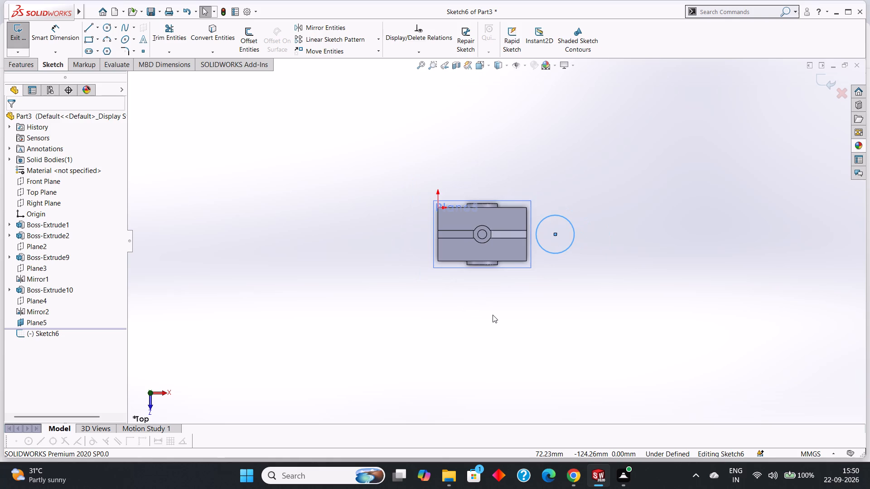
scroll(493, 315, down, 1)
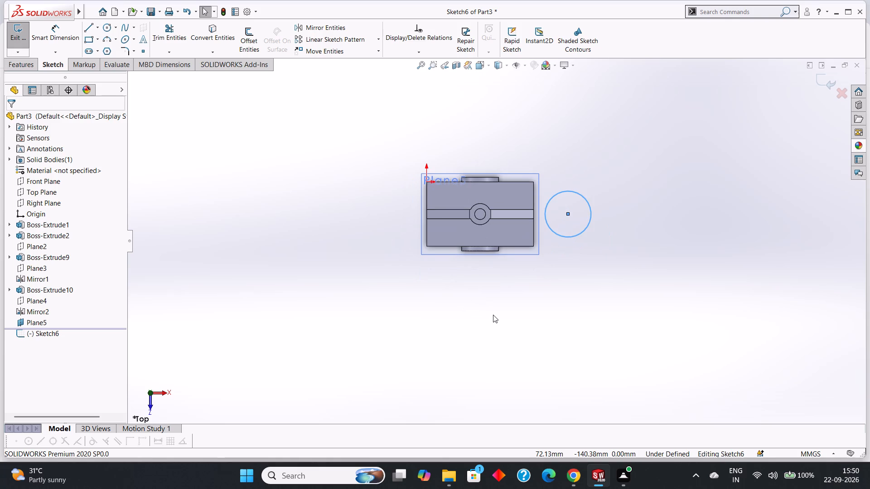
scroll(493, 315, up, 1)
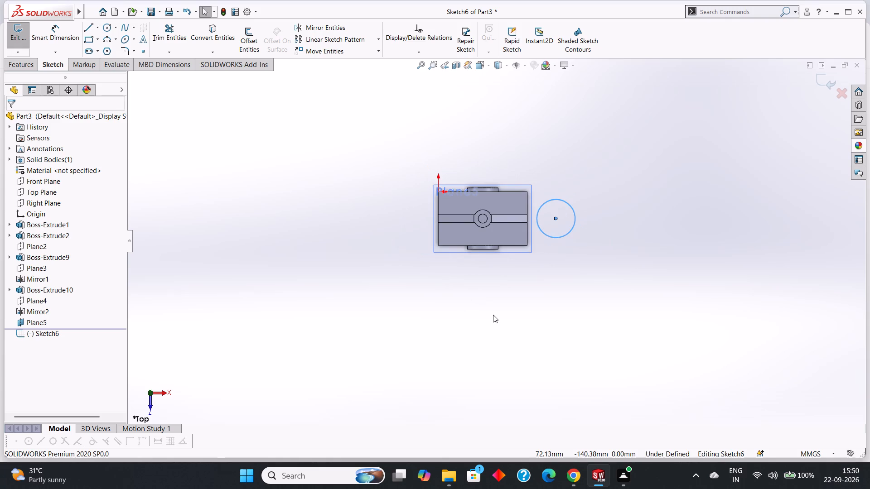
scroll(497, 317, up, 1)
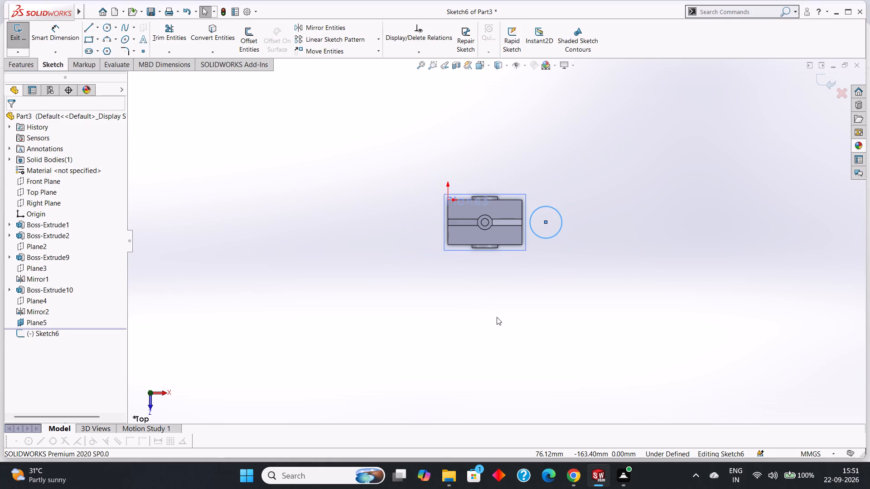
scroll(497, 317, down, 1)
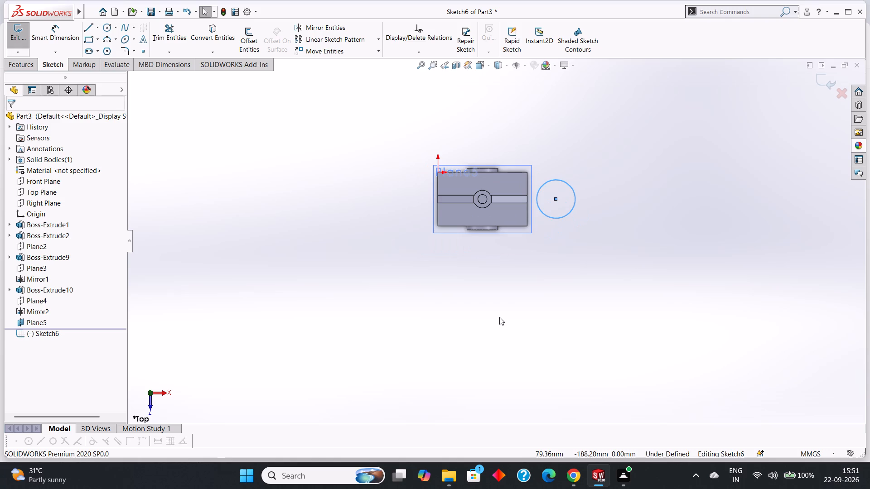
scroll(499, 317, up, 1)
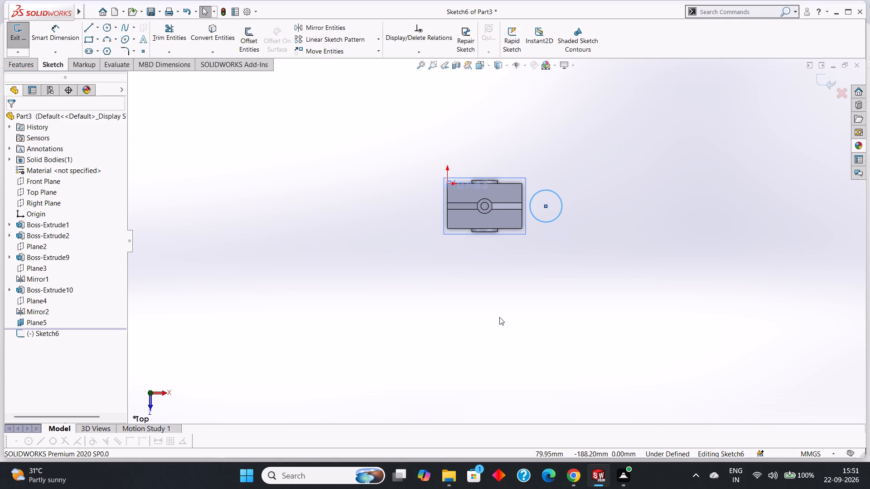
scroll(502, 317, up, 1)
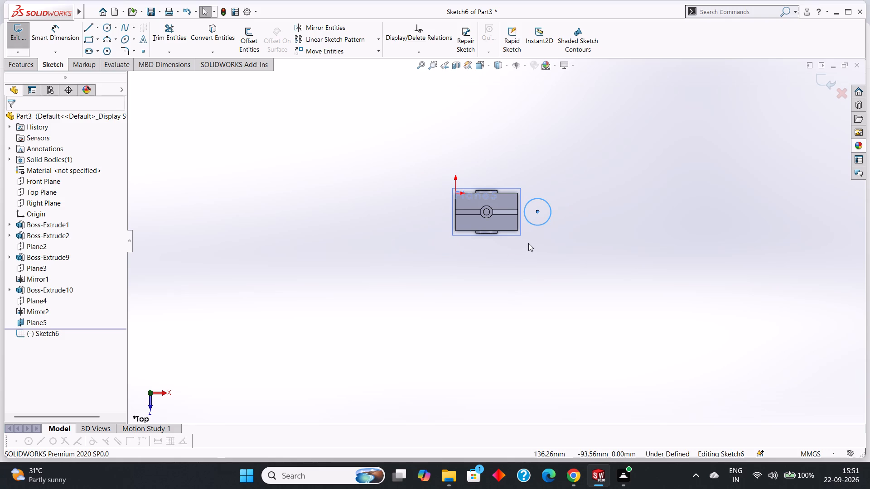
Dimension the circle's centre 22 mm horizontally from the block's right end edge.
scroll(528, 243, down, 1)
click(58, 36)
scroll(503, 219, down, 2)
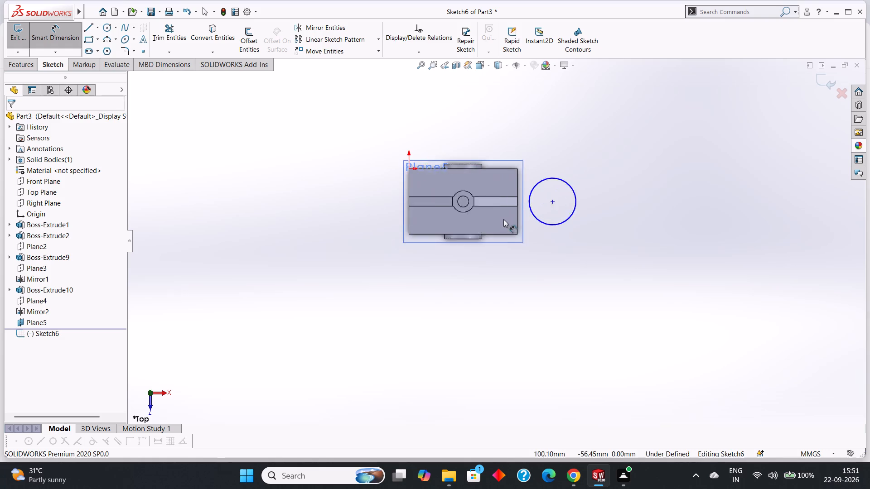
scroll(503, 219, down, 1)
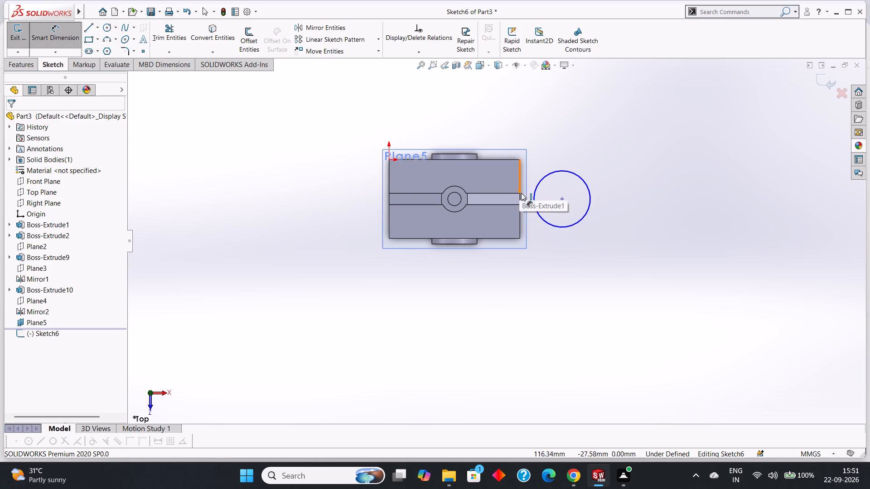
click(518, 196)
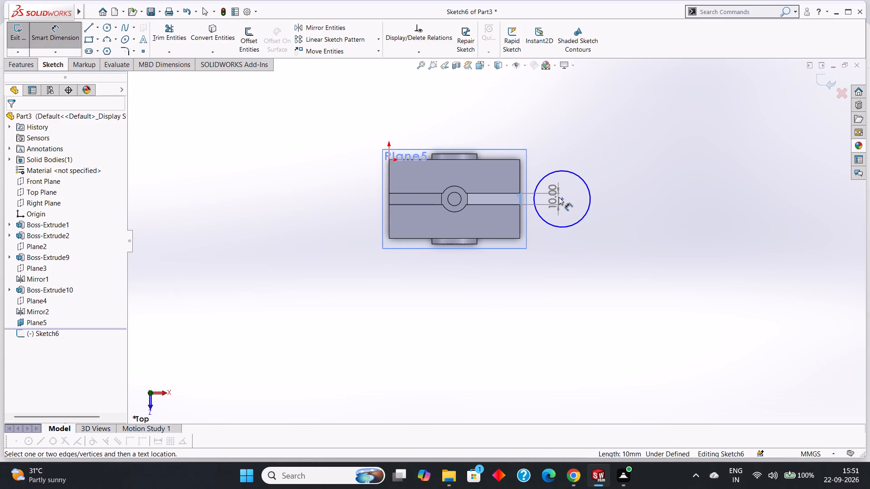
click(561, 197)
click(570, 239)
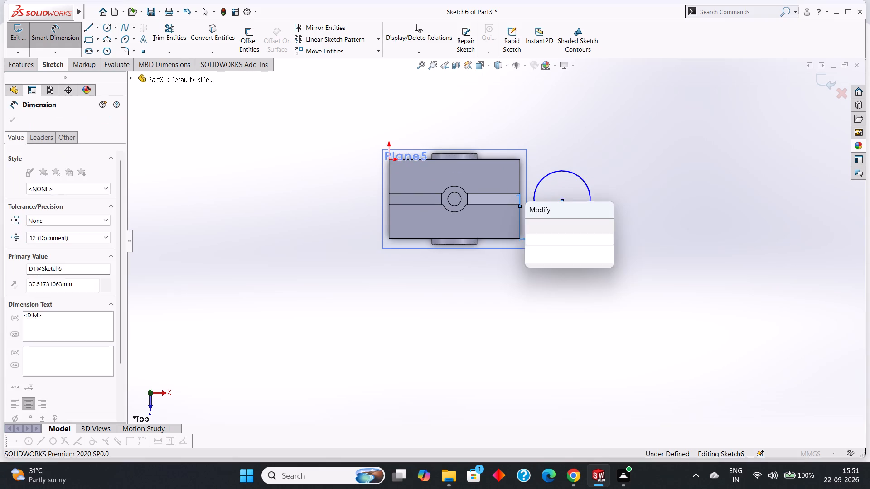
text(22)
key(Return)
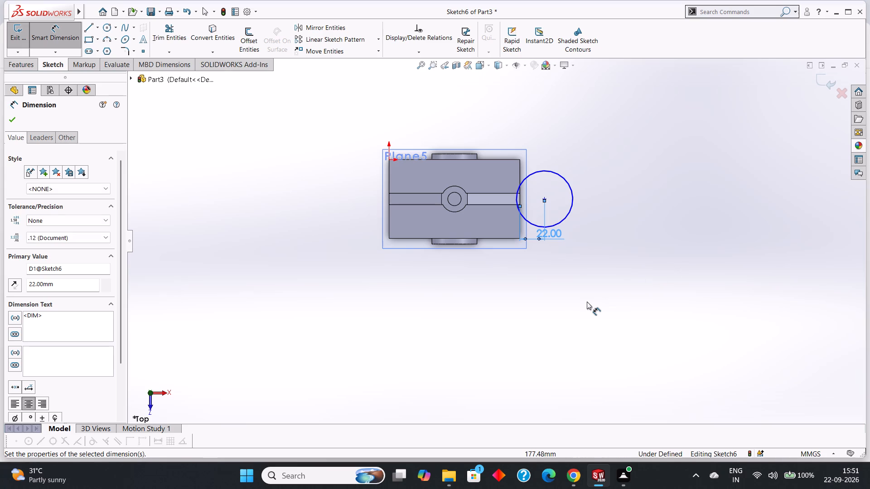
scroll(587, 302, down, 1)
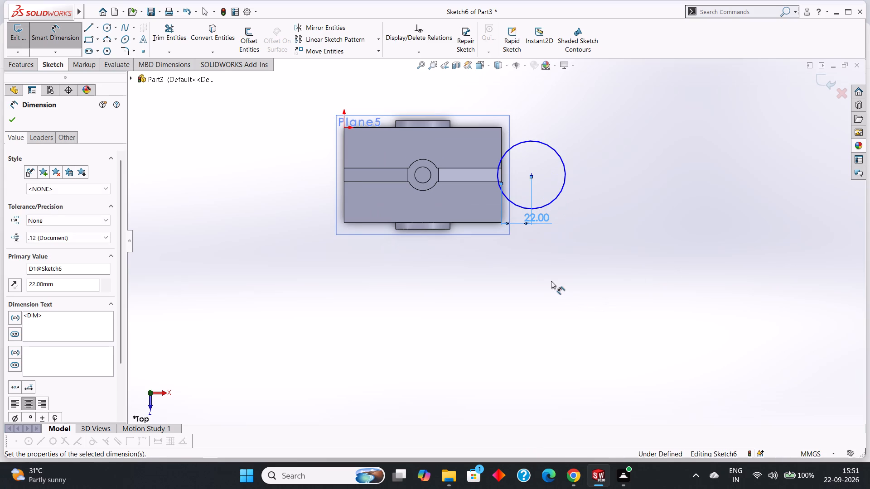
scroll(551, 281, up, 1)
click(10, 121)
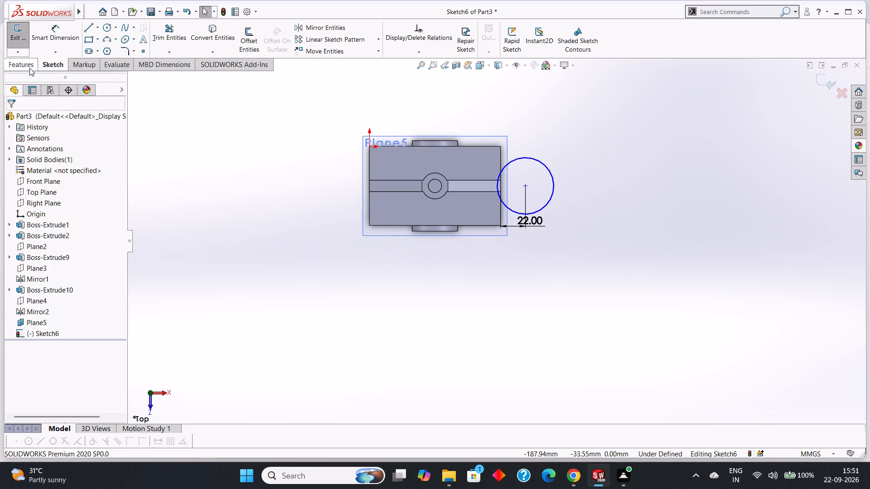
Sketch two lines from the block's right-end corners, each ending tangent to the outer side of the circle.
click(88, 26)
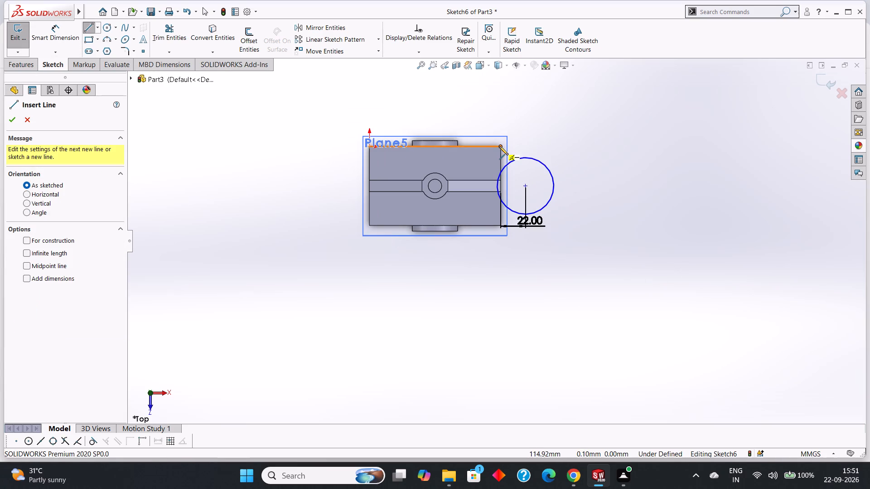
click(499, 146)
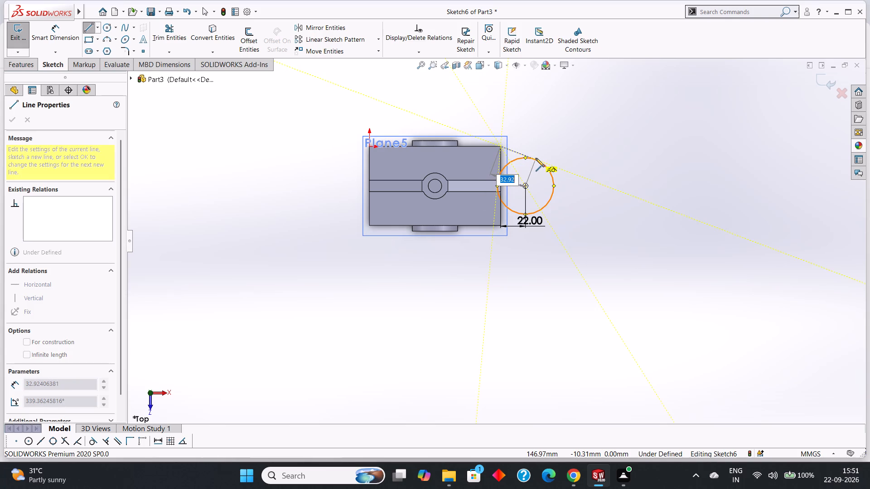
click(536, 158)
right_click(574, 144)
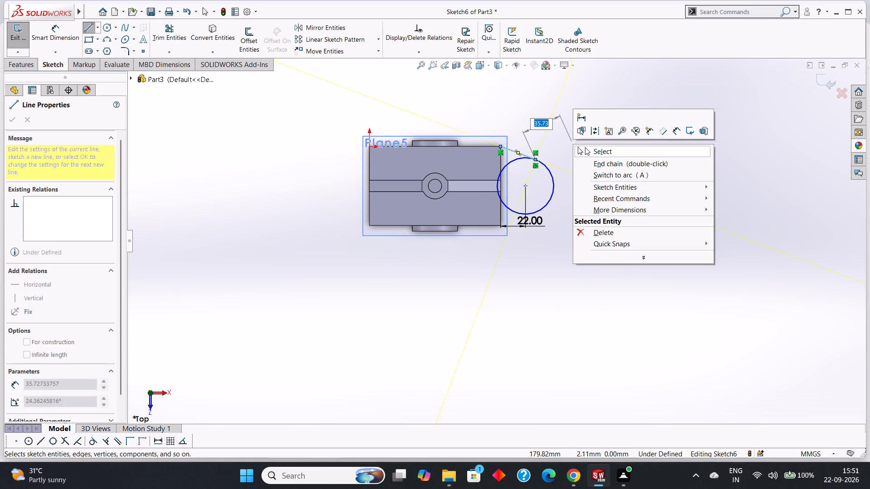
click(586, 148)
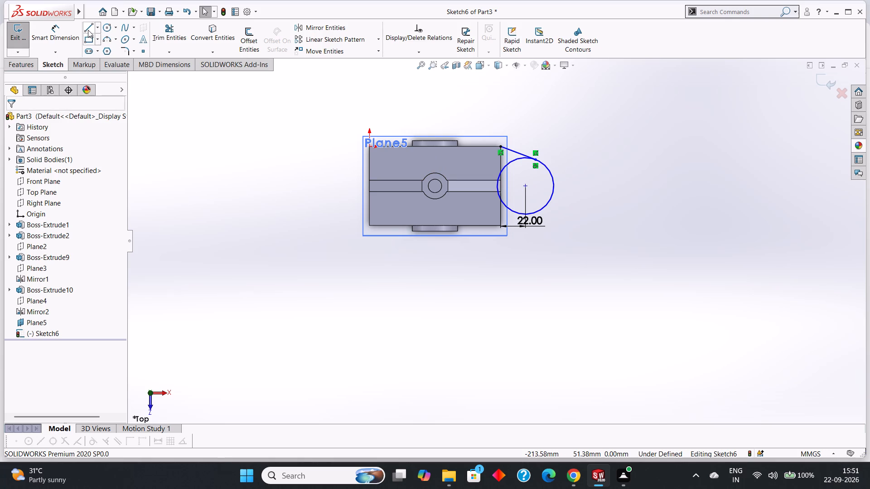
click(88, 30)
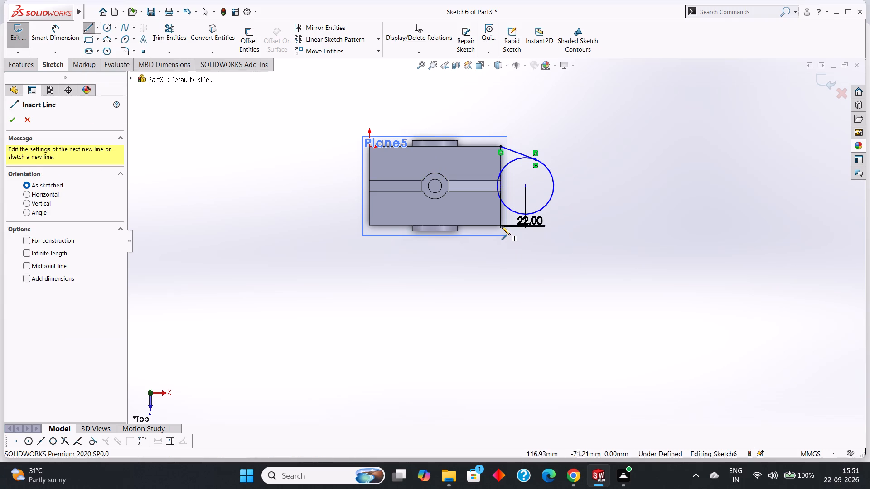
click(501, 225)
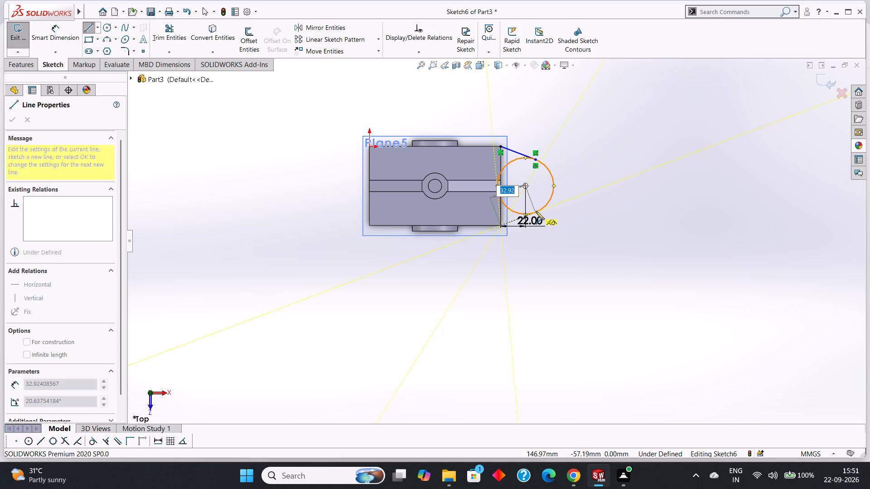
click(536, 211)
right_click(582, 224)
click(604, 226)
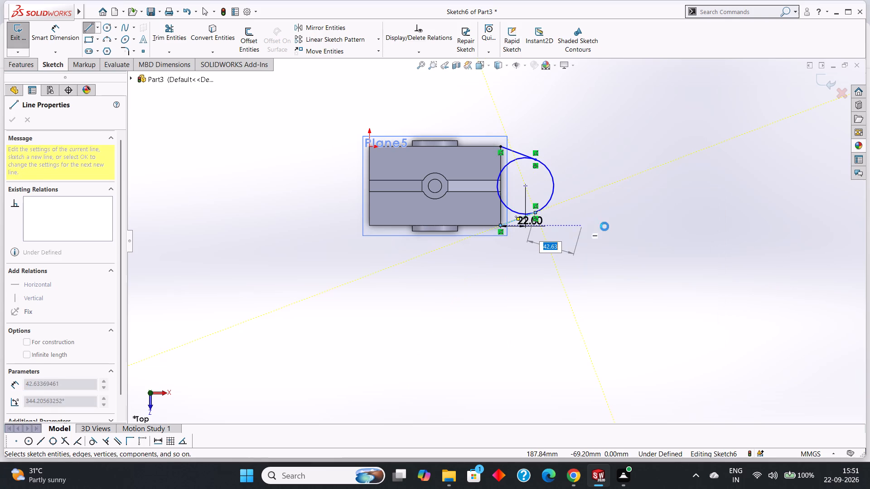
Trim away the part of the circle between the two tangent lines on the block side, keeping the outer arc.
scroll(510, 228, down, 4)
scroll(529, 223, up, 2)
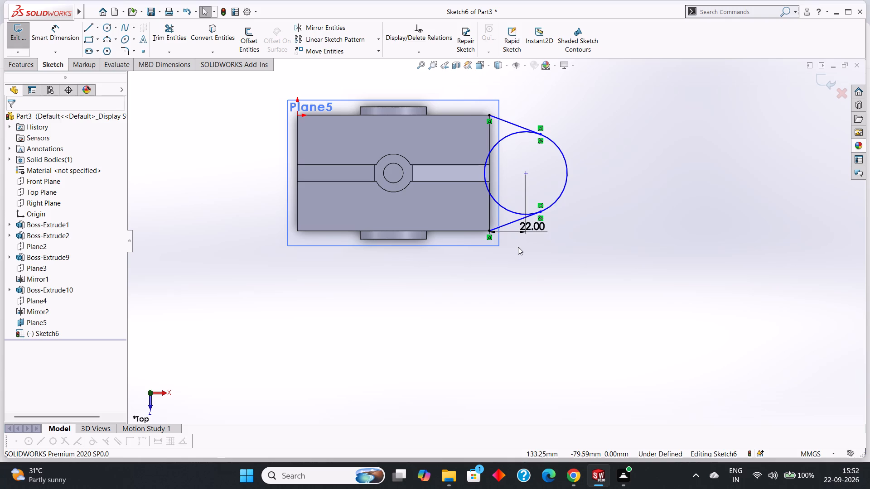
scroll(561, 235, up, 2)
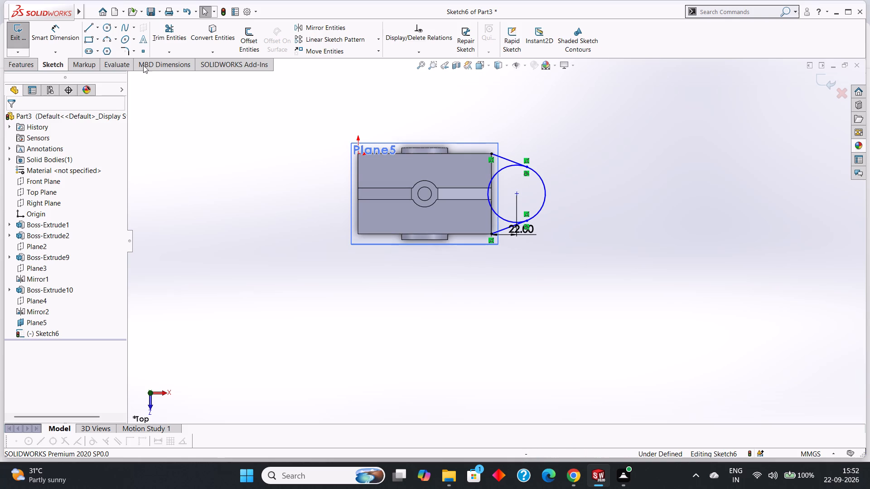
click(157, 32)
scroll(508, 147, down, 2)
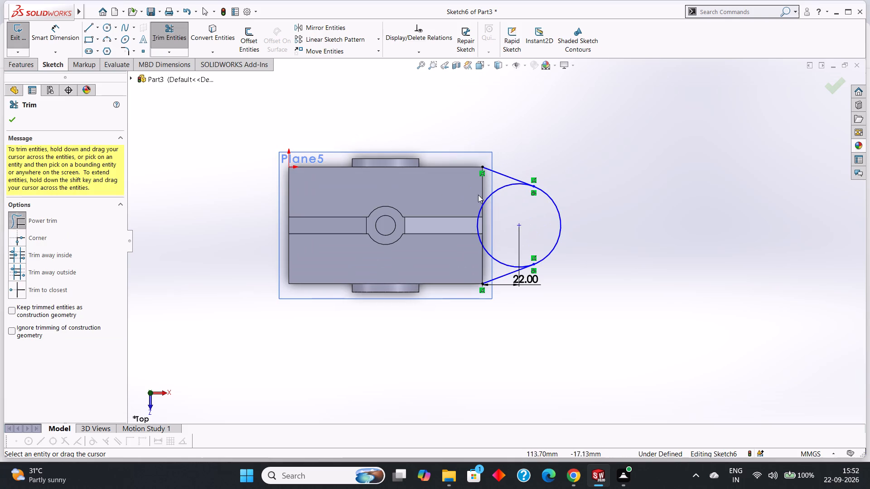
drag(469, 187, 487, 203)
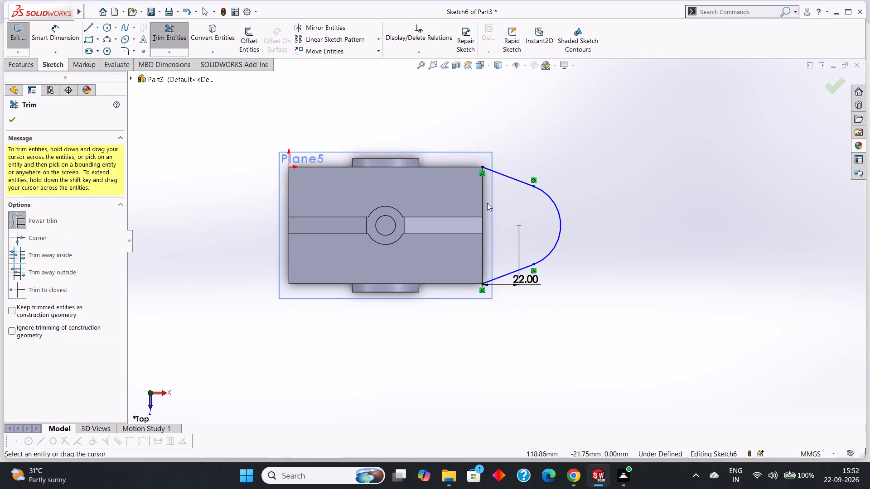
click(14, 118)
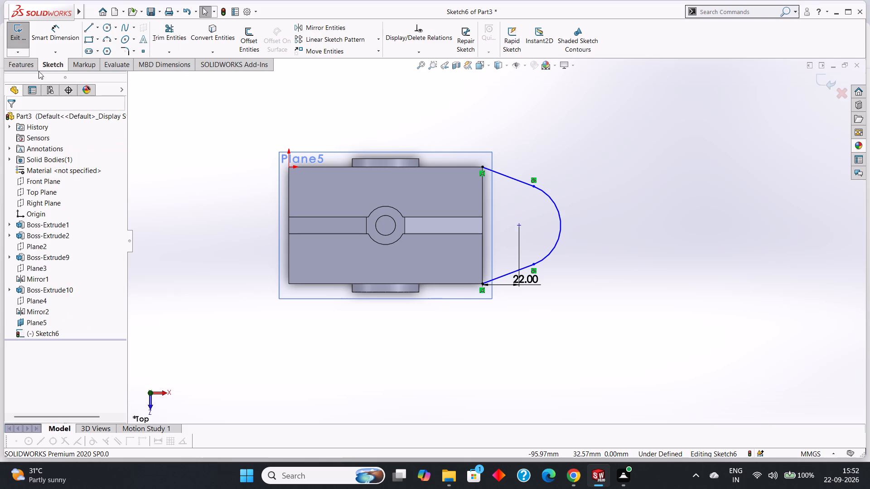
Close the lug profile with a 70 mm vertical line along the block's right end edge, joining the two tangent lines' ends.
click(86, 32)
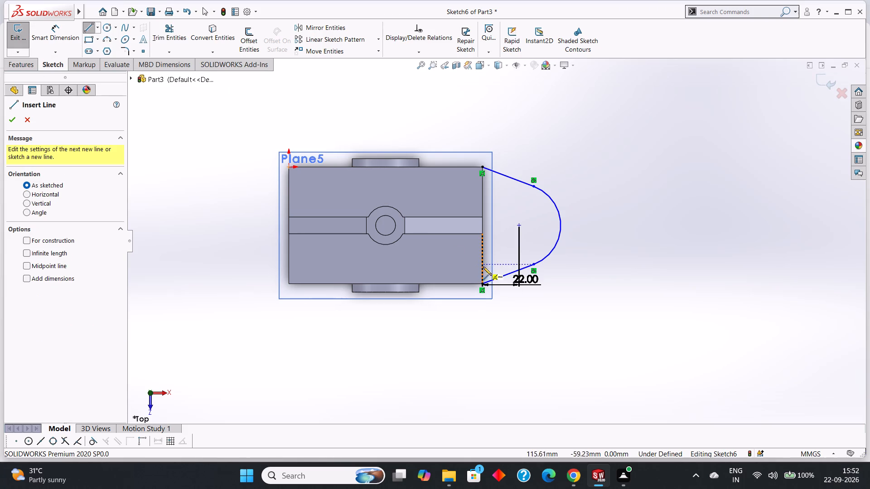
click(483, 284)
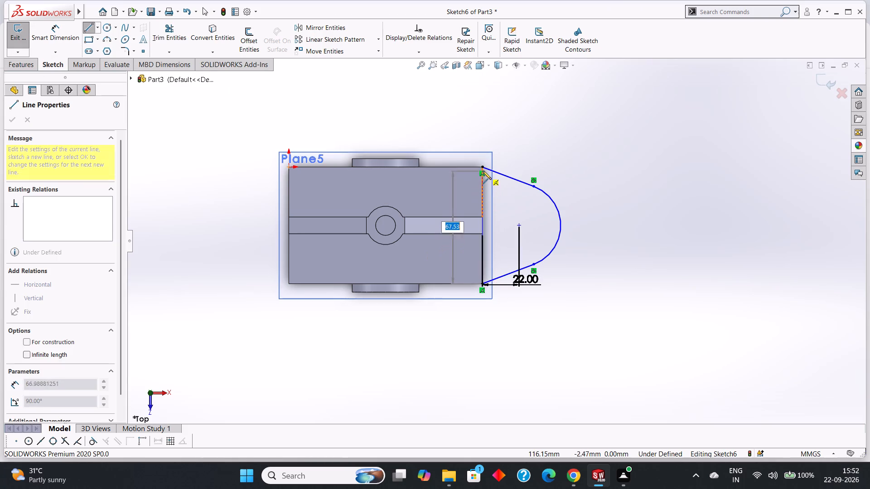
click(483, 168)
right_click(579, 168)
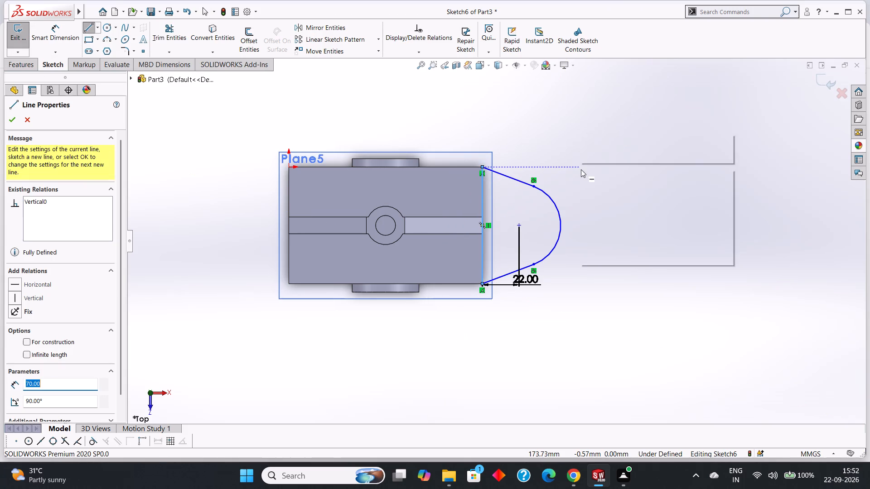
click(594, 173)
Extrude the closed lug profile upward as a boss to a blind depth of 10 mm, merged with the block.
middle_drag(623, 350, 615, 248)
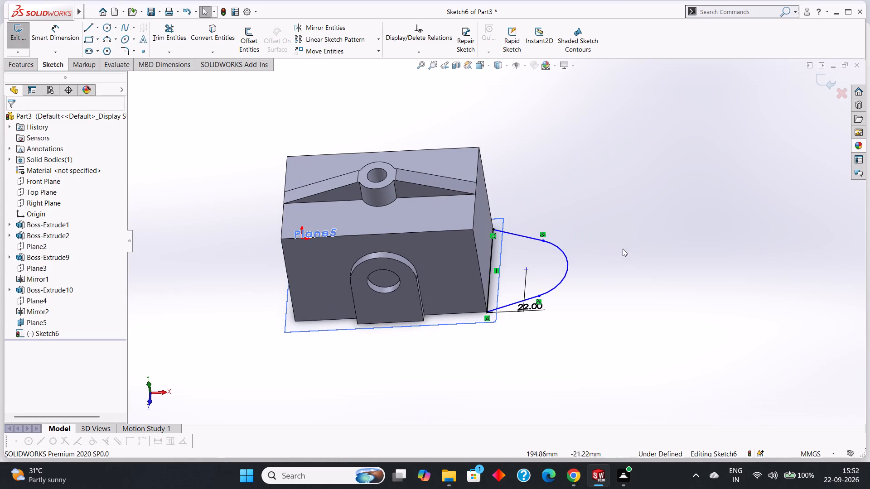
click(34, 67)
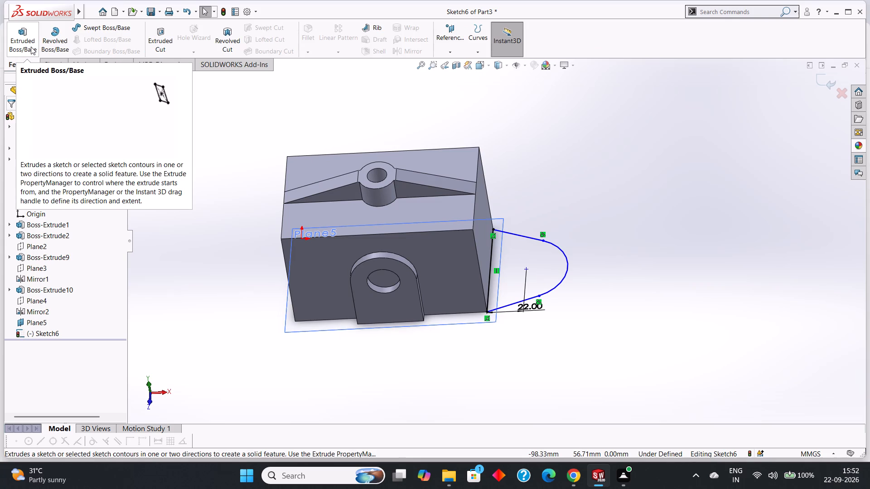
click(21, 41)
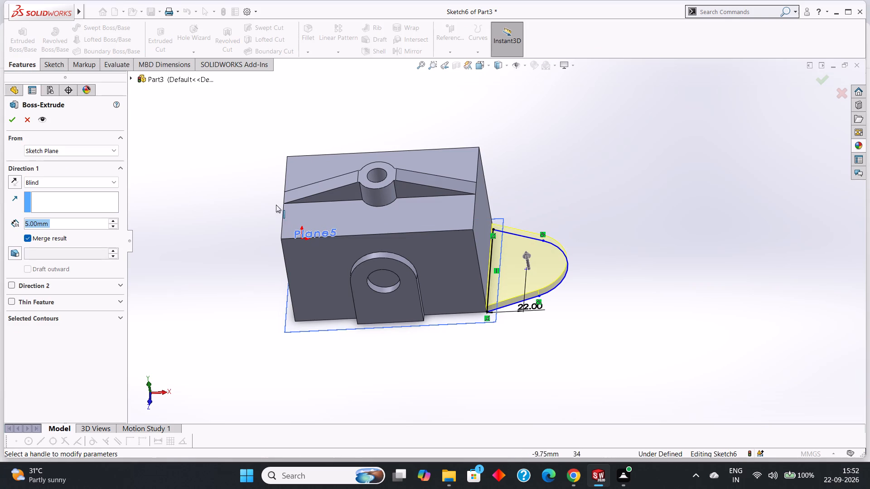
text(10)
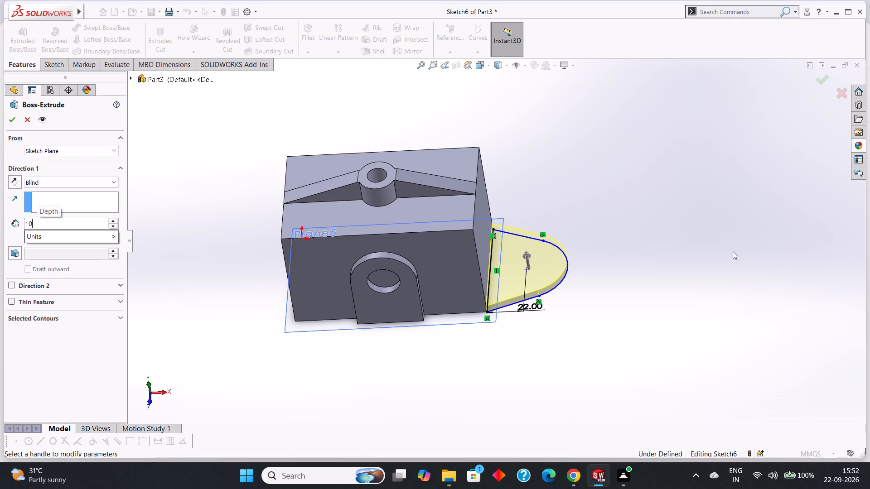
key(Return)
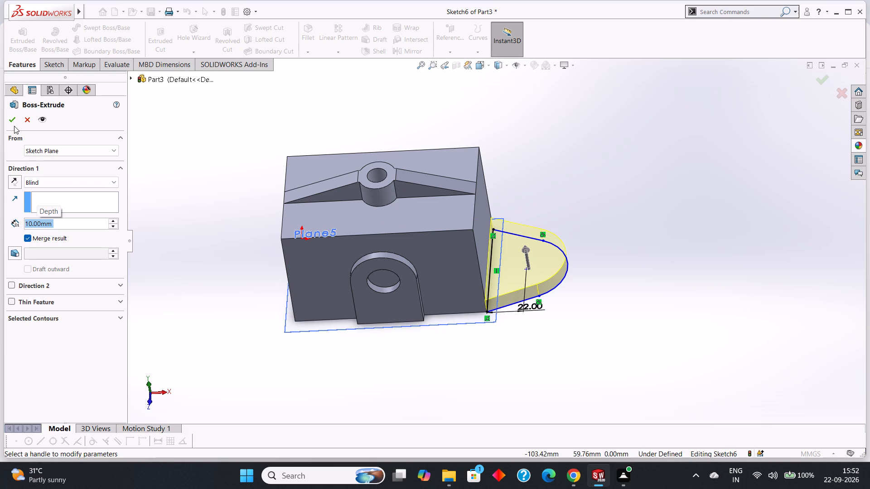
click(10, 117)
click(657, 259)
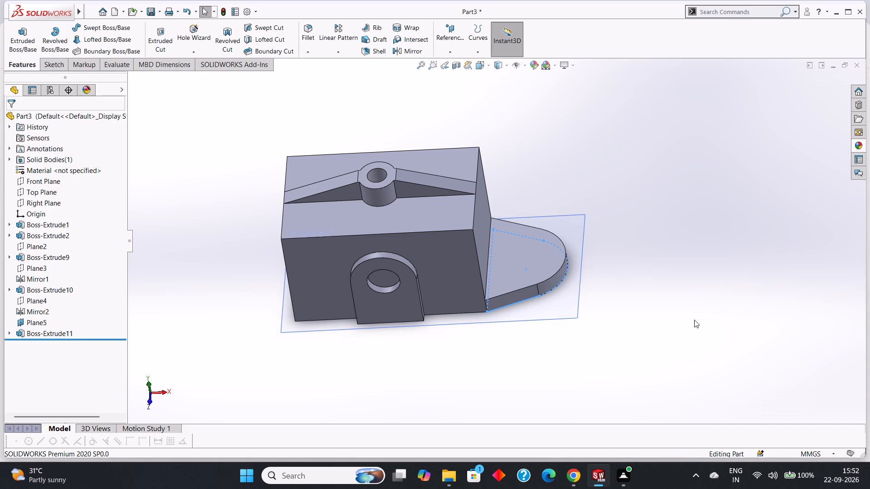
Hide the reference plane Plane5 at the block's base.
scroll(615, 290, up, 1)
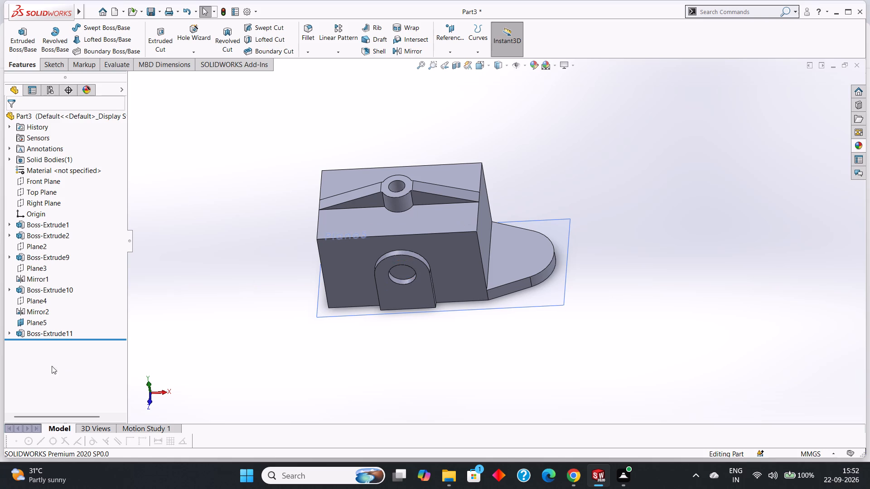
click(42, 324)
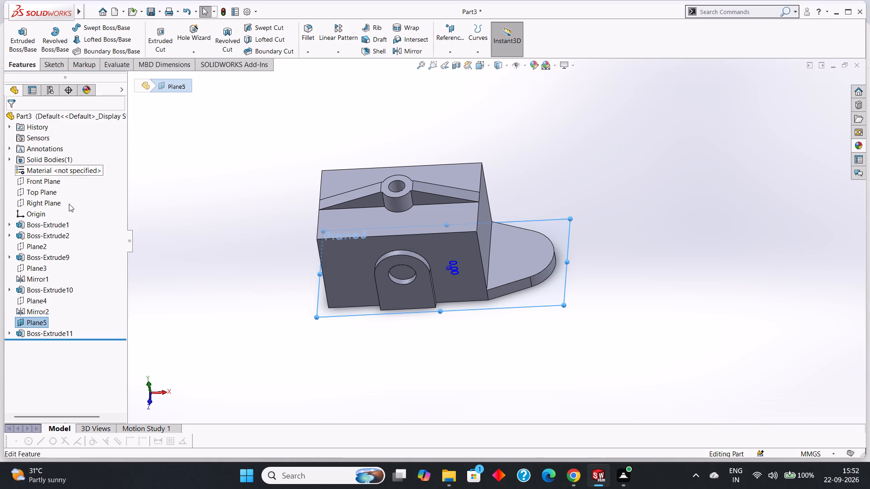
right_click(30, 323)
click(56, 266)
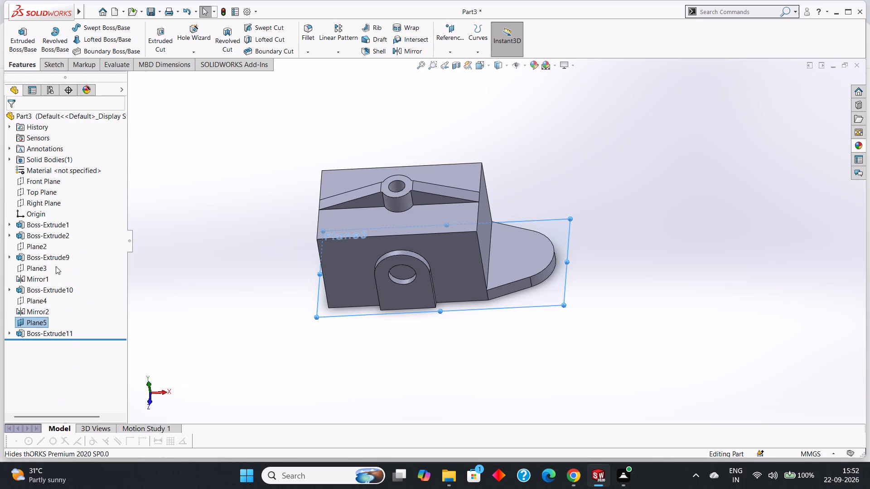
click(628, 292)
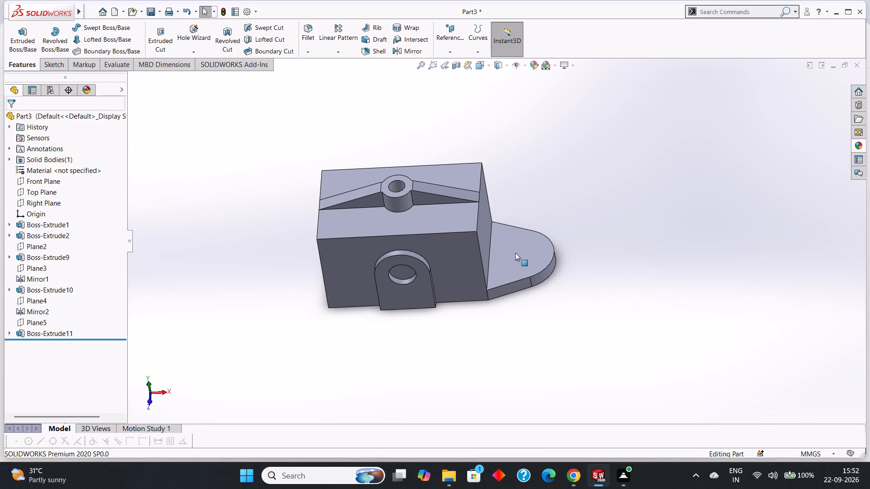
Open a new sketch on the top face of the rounded lug, viewed face-on.
click(515, 253)
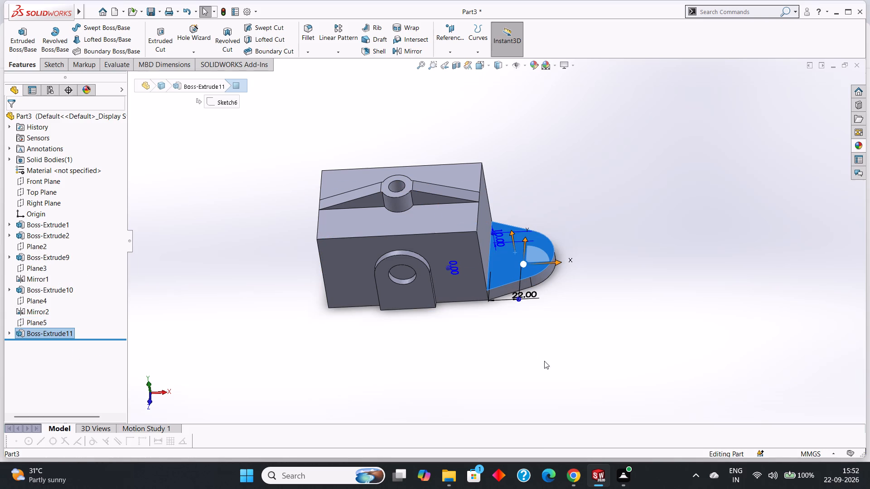
key(ctrl+8)
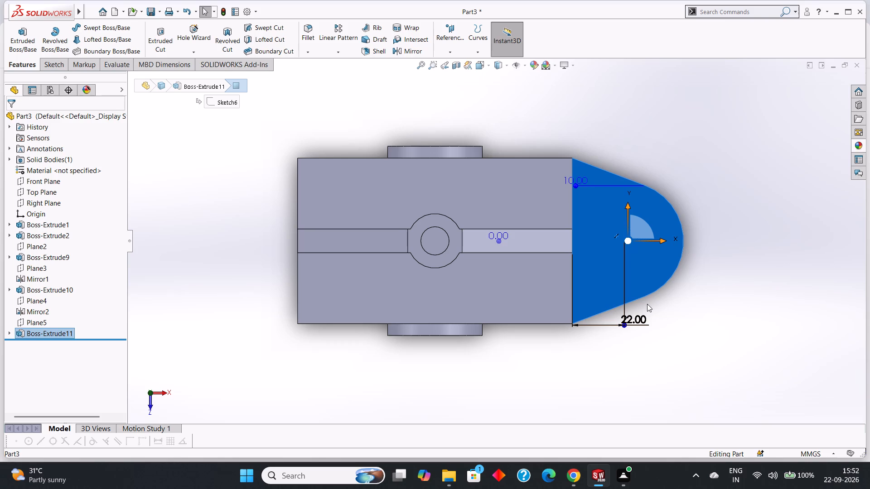
right_click(639, 271)
click(660, 261)
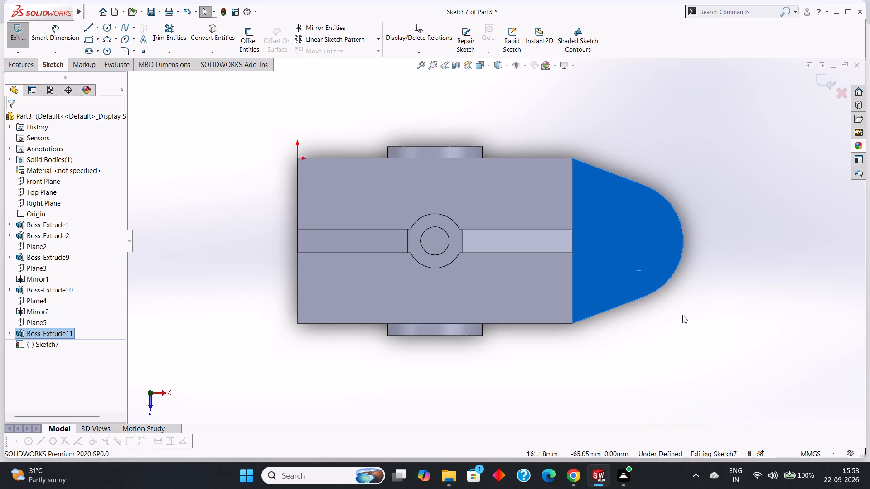
key(Escape)
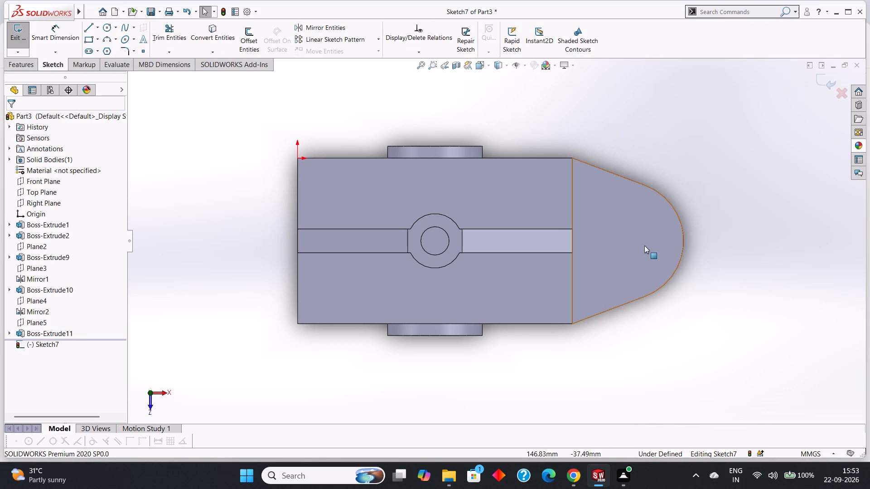
right_click(643, 245)
key(Escape)
key(Escape)
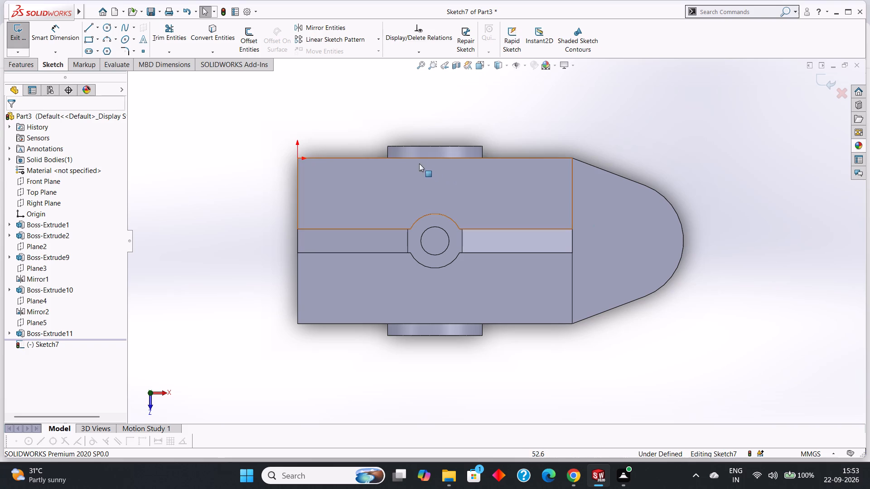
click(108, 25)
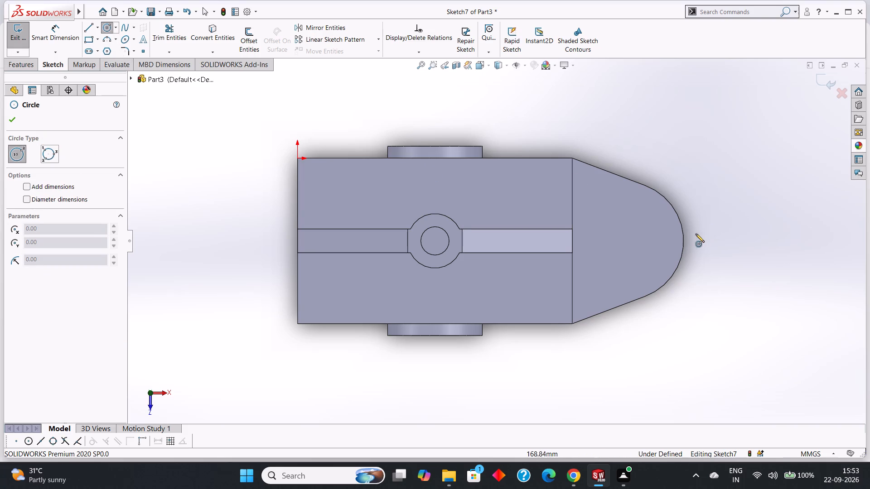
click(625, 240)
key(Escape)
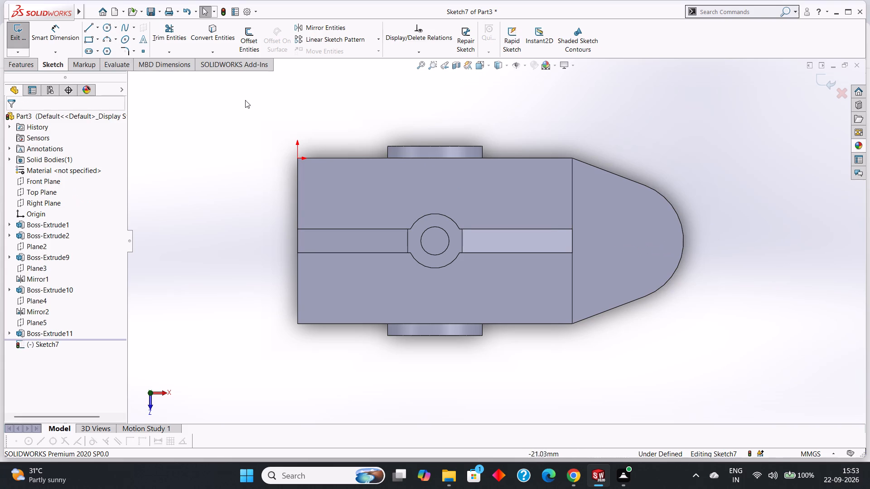
Sketch two concentric circles of radius 10 mm and 20 mm, centred at the lug's rounded-end centre (138, -35).
click(109, 26)
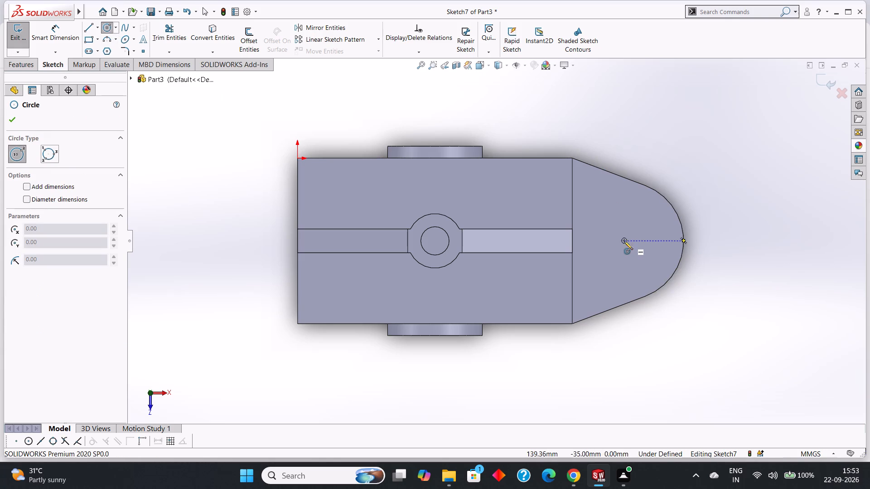
click(623, 240)
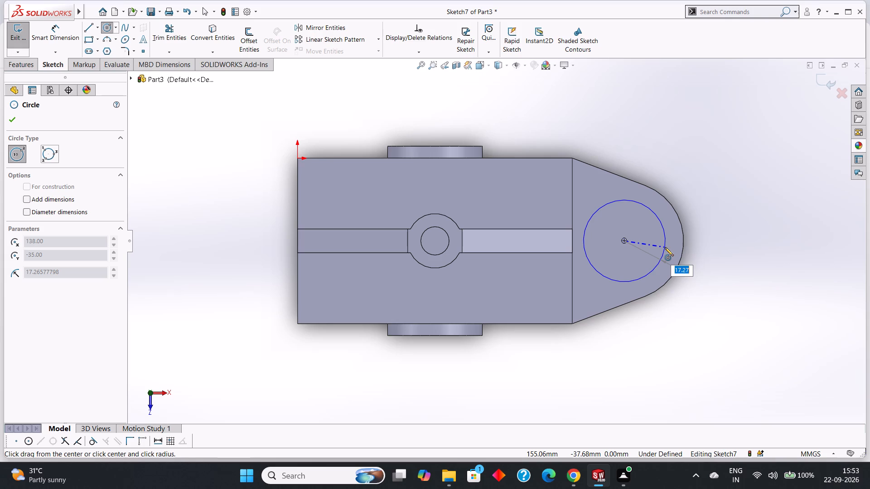
text(10)
key(Return)
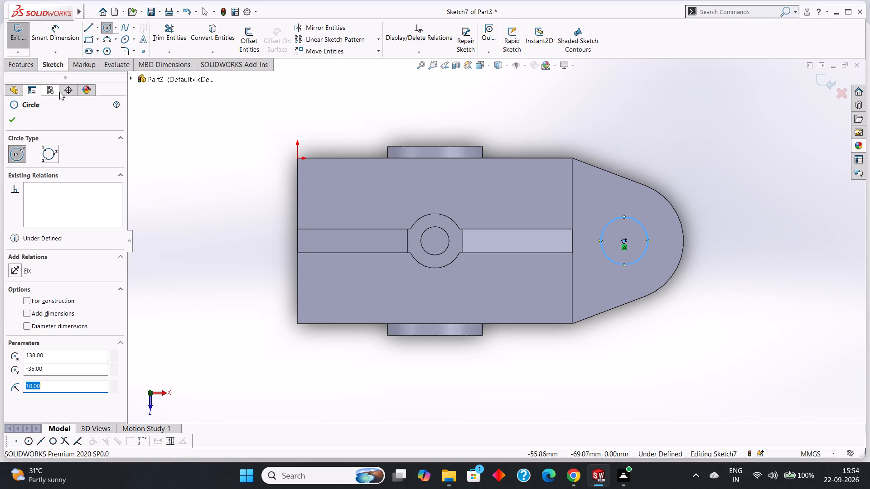
click(9, 123)
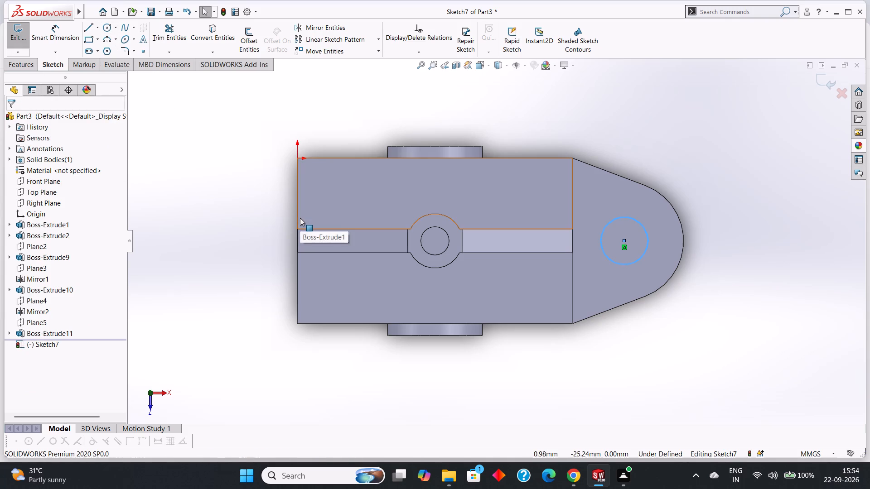
click(103, 28)
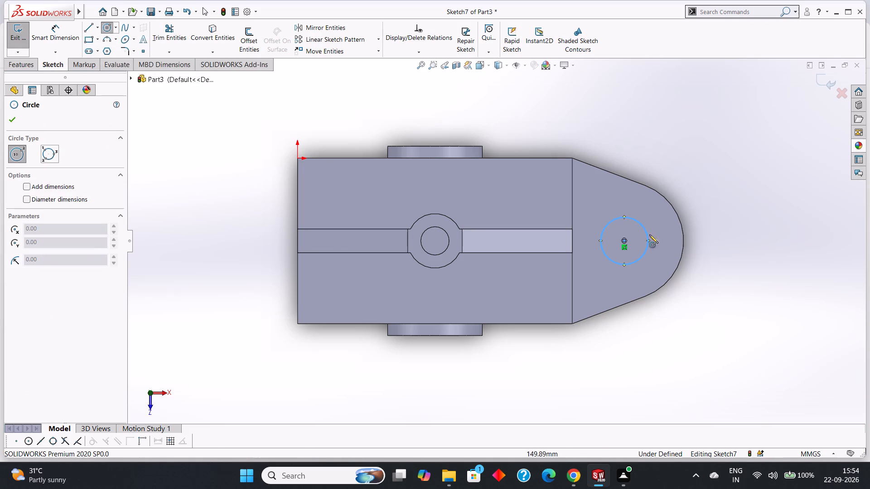
click(624, 239)
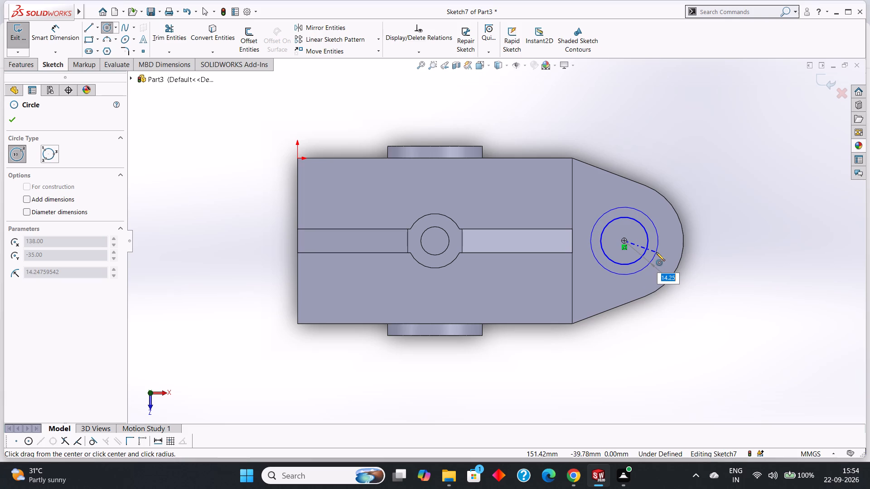
text(20)
key(Return)
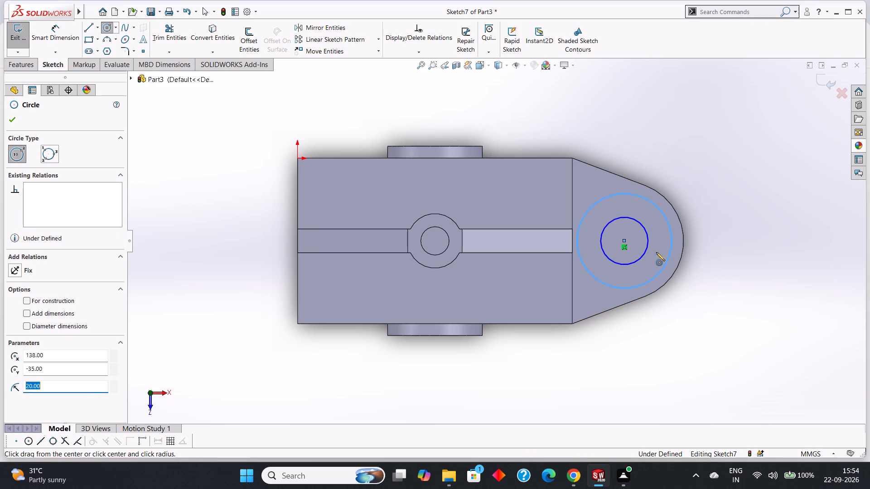
click(15, 121)
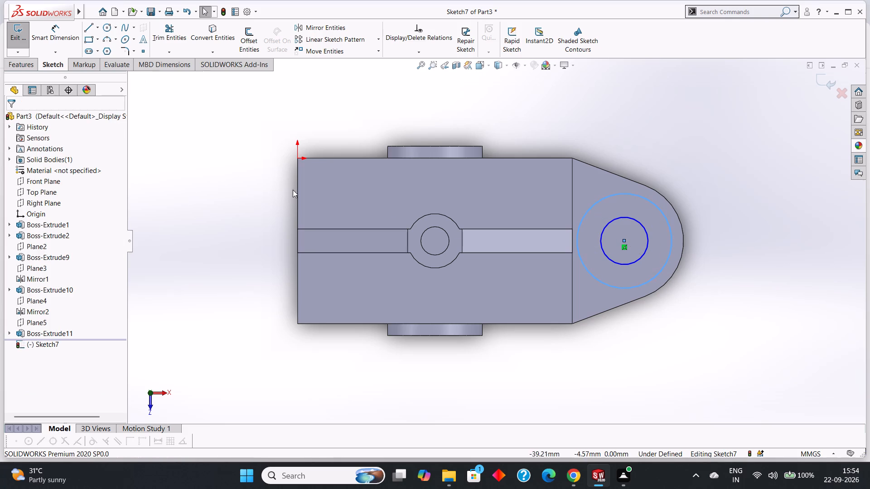
Draw 22 mm horizontal lines from the outer circle's top and bottom points to the block's edge, joined by a vertical line along that edge.
click(86, 29)
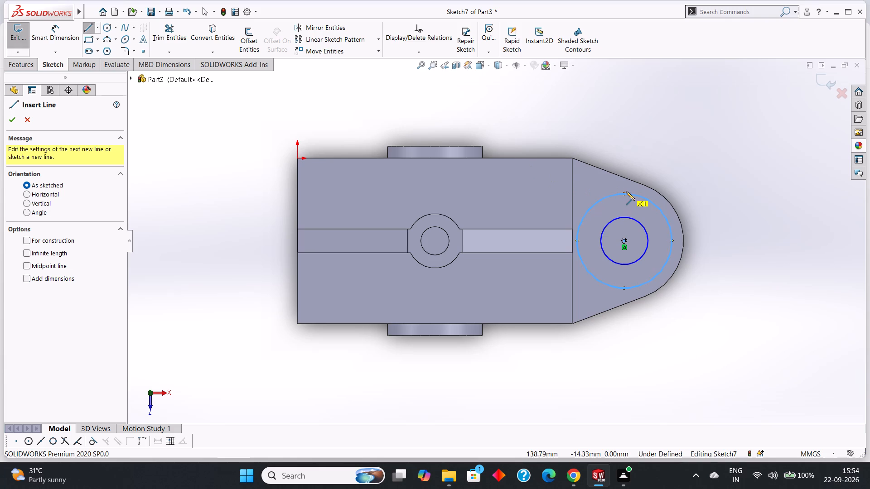
click(623, 194)
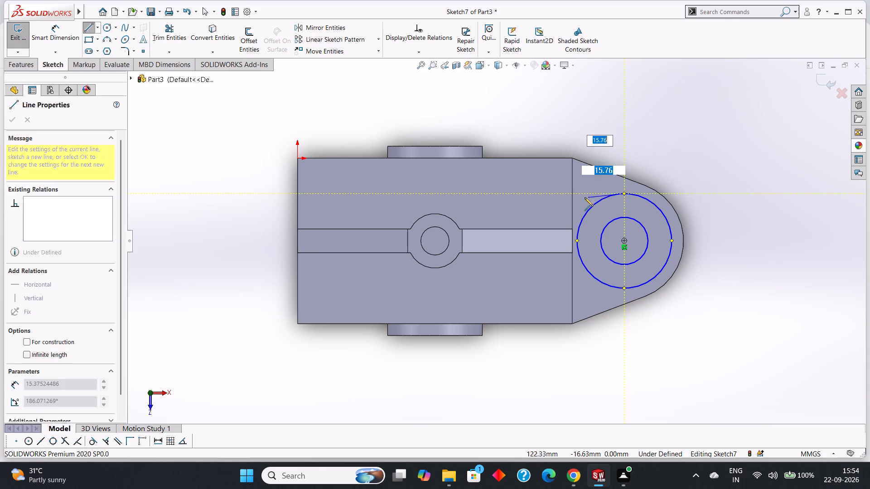
click(573, 193)
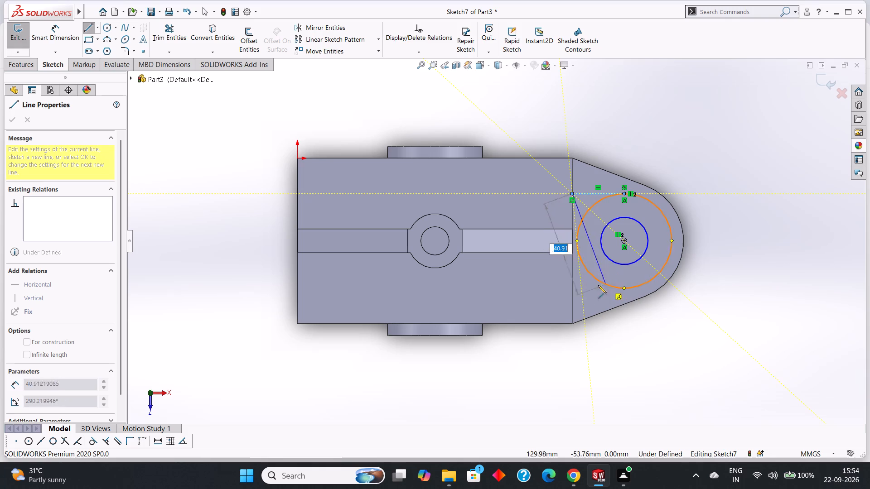
click(572, 289)
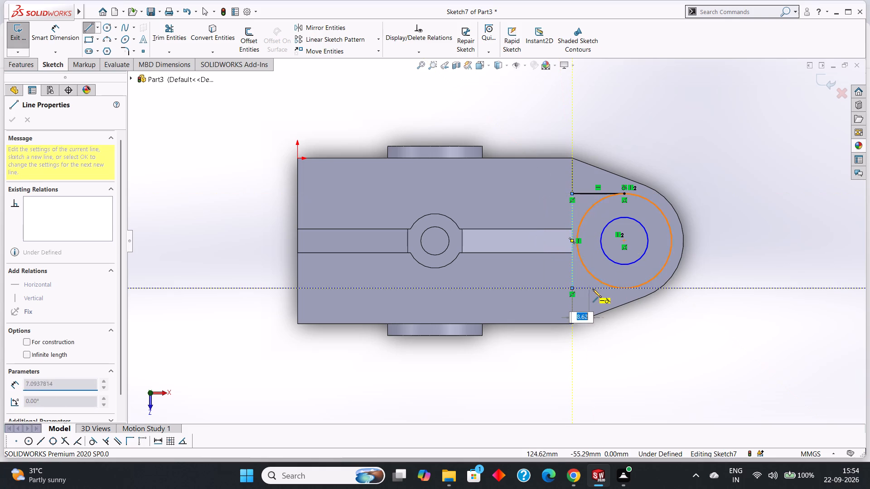
click(624, 288)
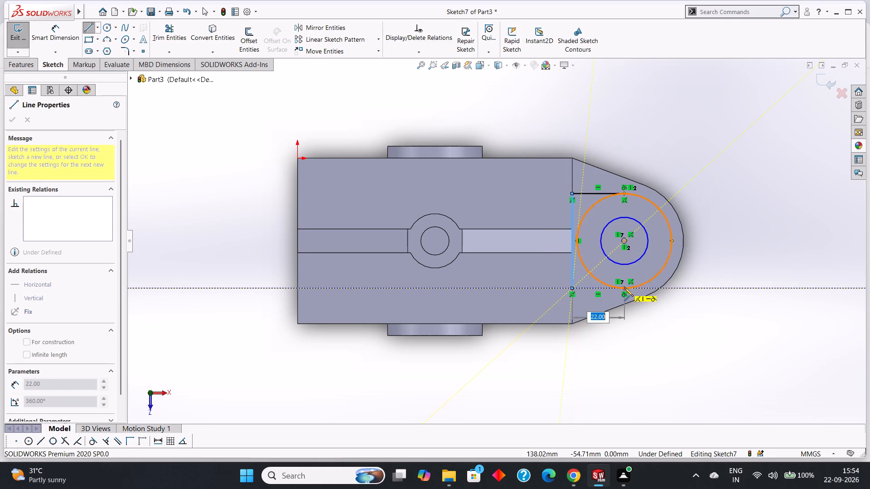
right_click(676, 321)
click(698, 328)
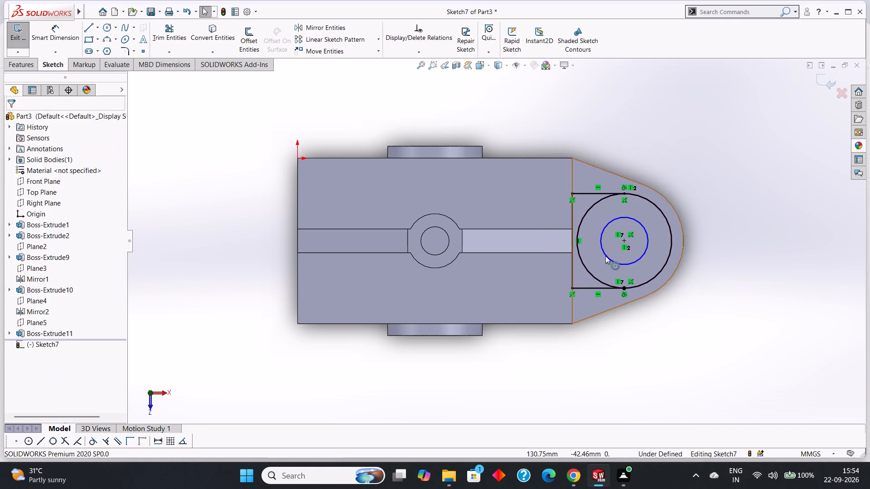
Power-trim the block-side half of the 20 mm radius circle to leave a closed U-shaped outline around the inner circle.
click(158, 35)
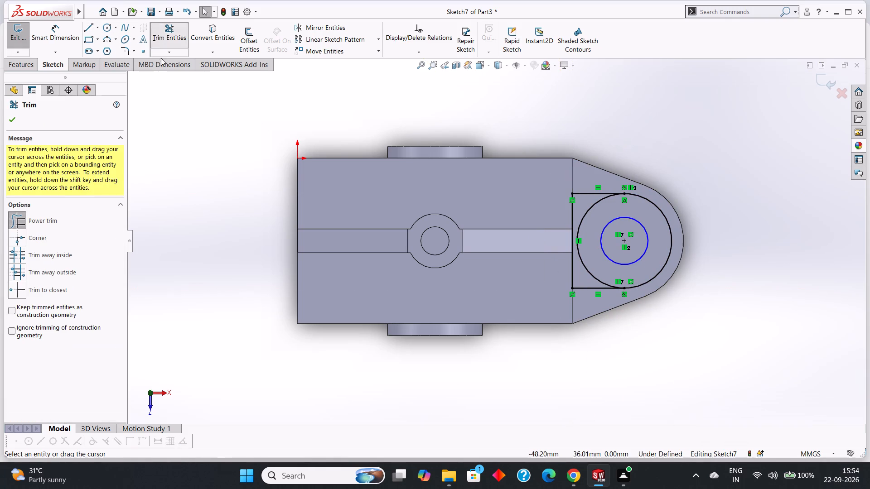
click(50, 221)
scroll(549, 251, down, 2)
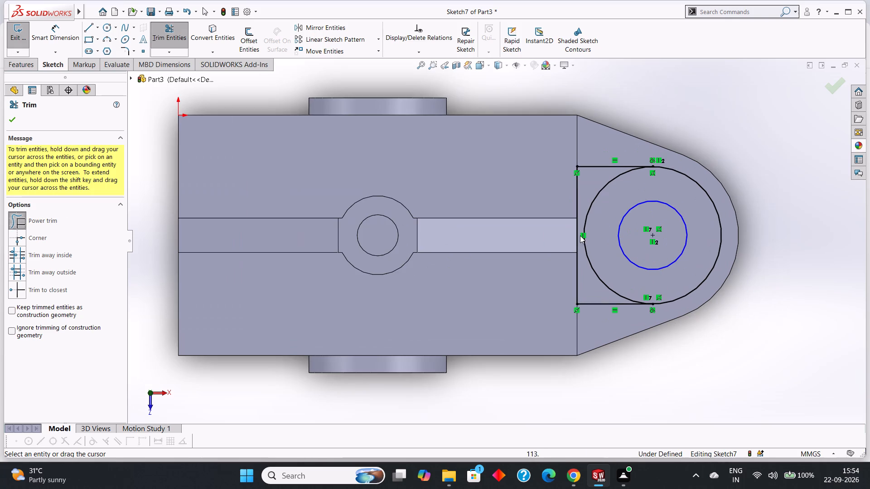
drag(595, 180, 597, 214)
scroll(597, 214, up, 2)
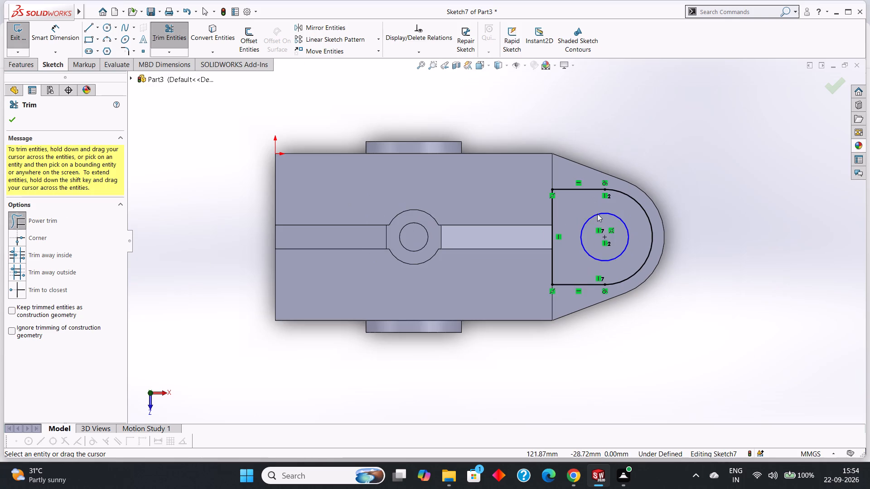
click(13, 120)
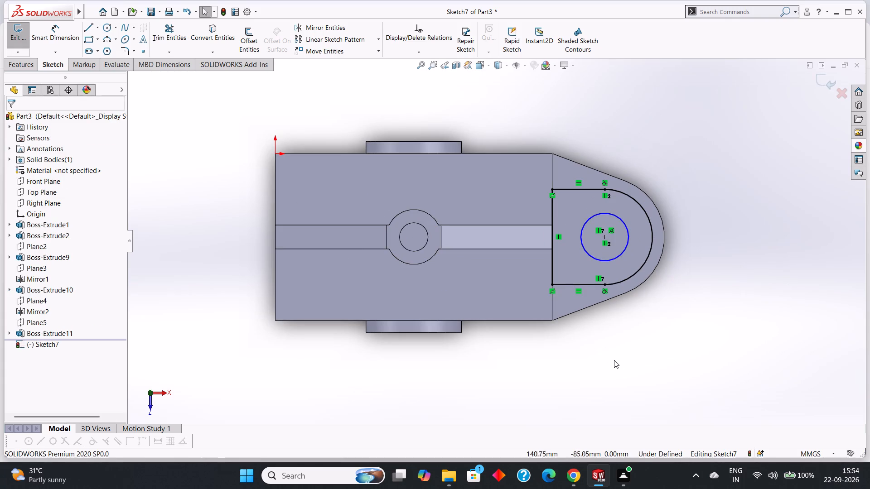
Extrude the U-shaped profile with its circular opening upward from the lug as a boss, blind depth 5 mm, merged.
middle_drag(629, 375, 620, 283)
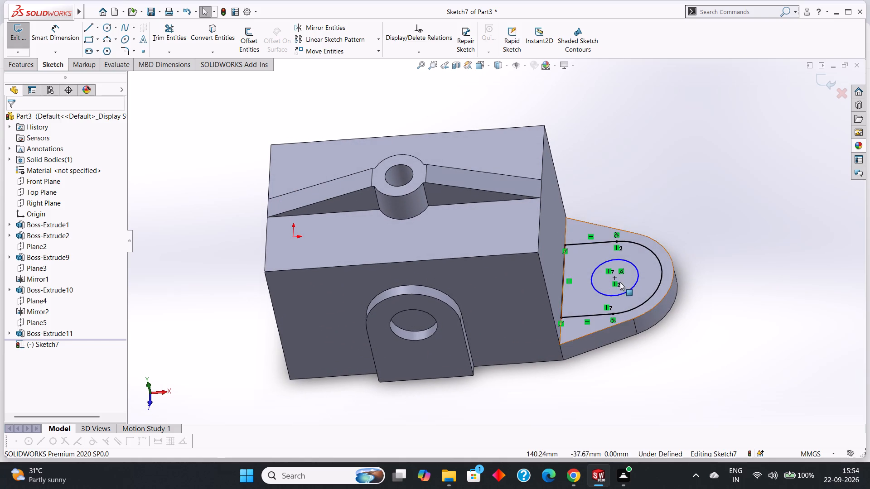
click(13, 68)
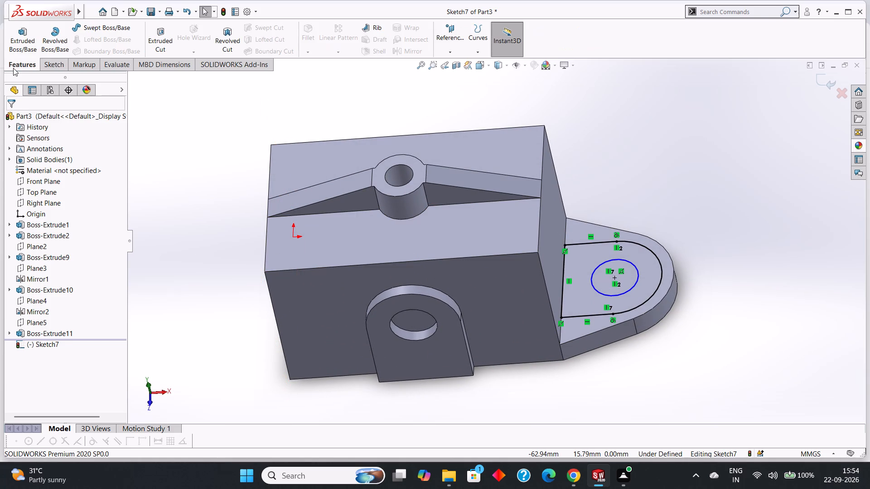
click(25, 40)
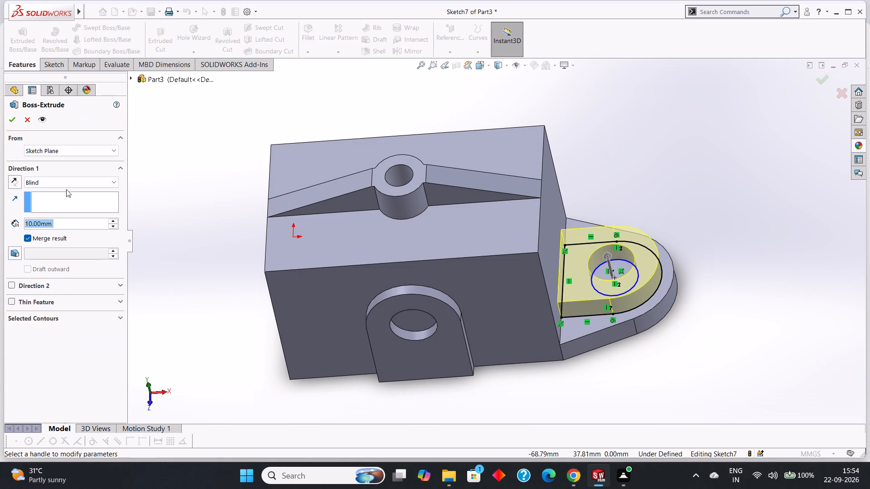
key(5)
key(Return)
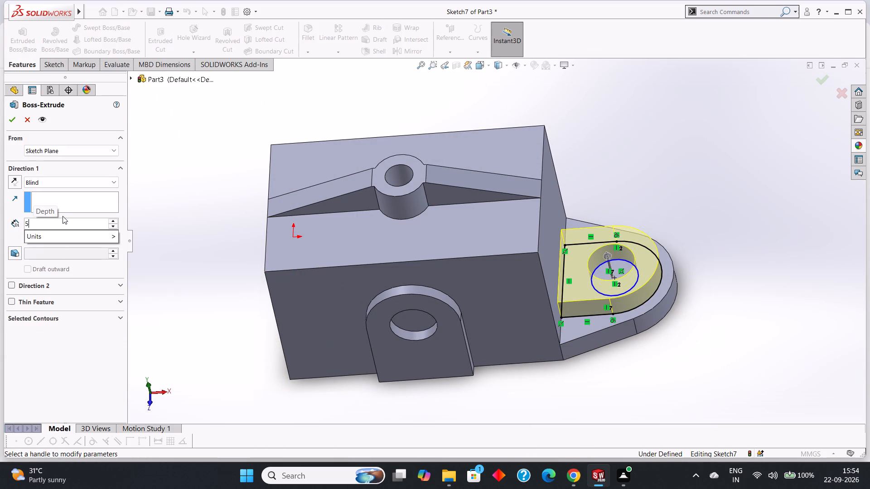
click(9, 116)
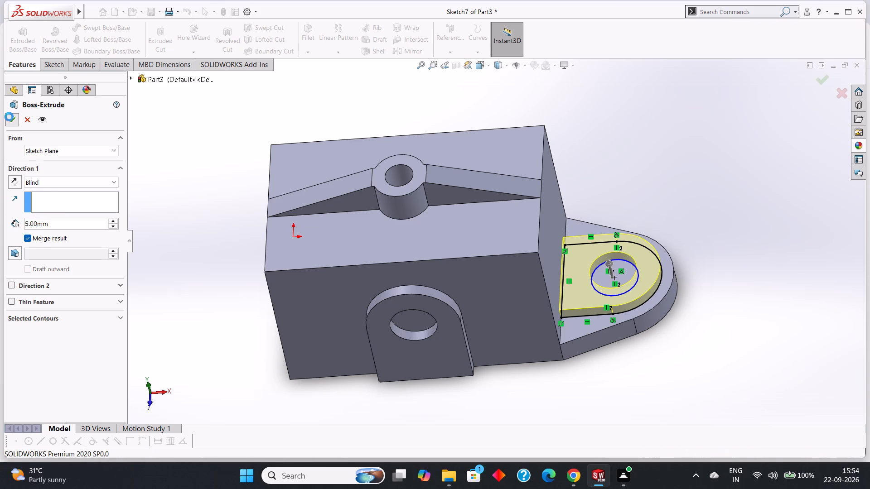
click(730, 213)
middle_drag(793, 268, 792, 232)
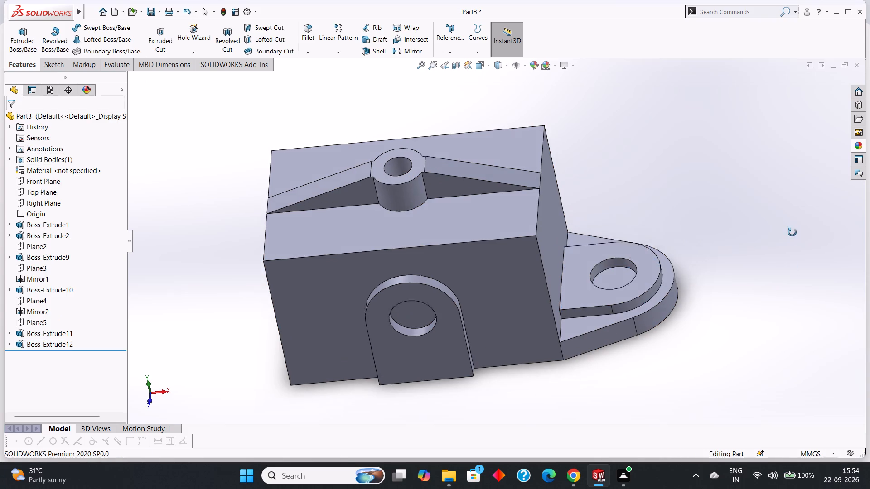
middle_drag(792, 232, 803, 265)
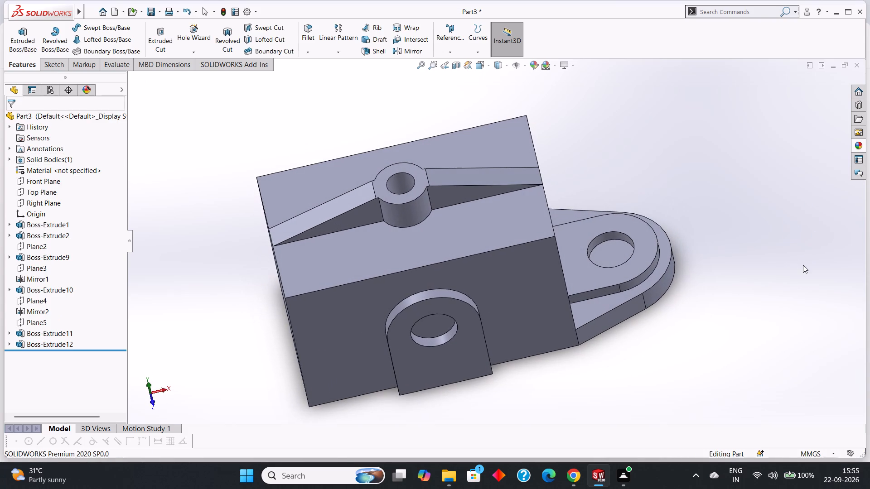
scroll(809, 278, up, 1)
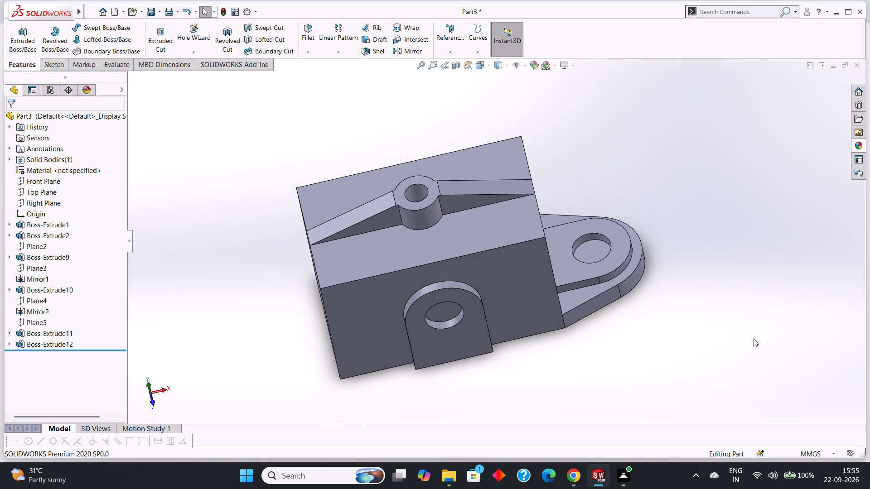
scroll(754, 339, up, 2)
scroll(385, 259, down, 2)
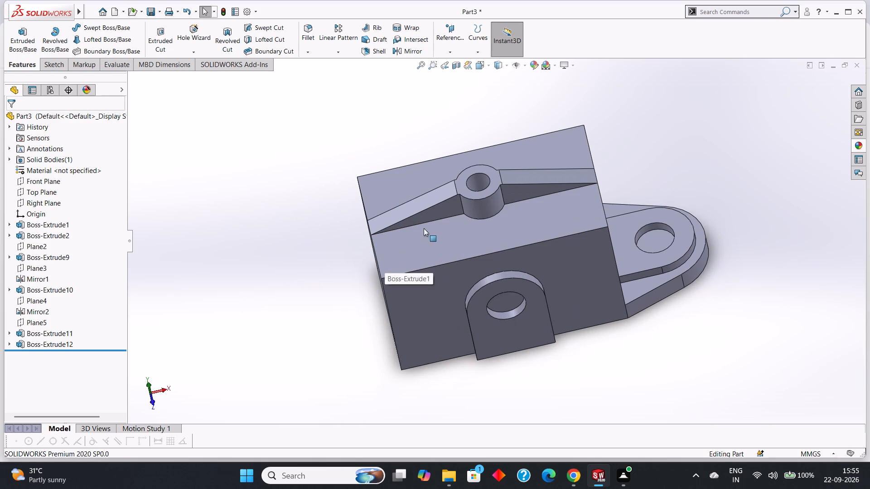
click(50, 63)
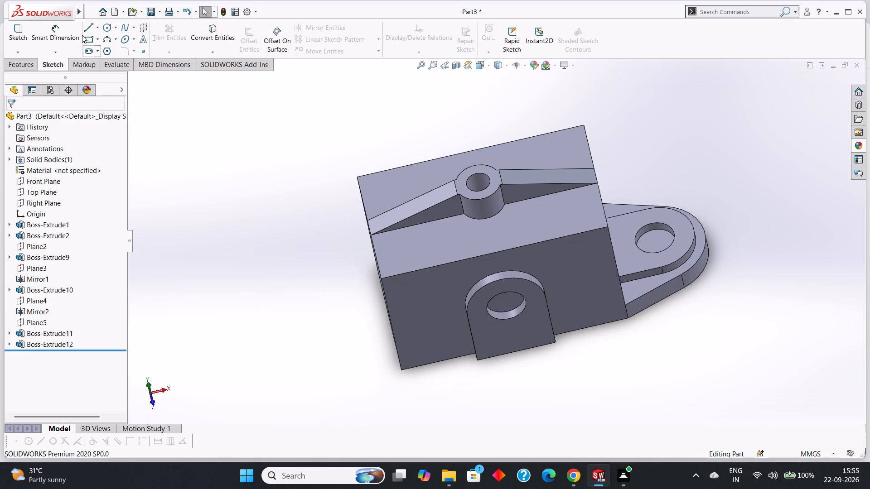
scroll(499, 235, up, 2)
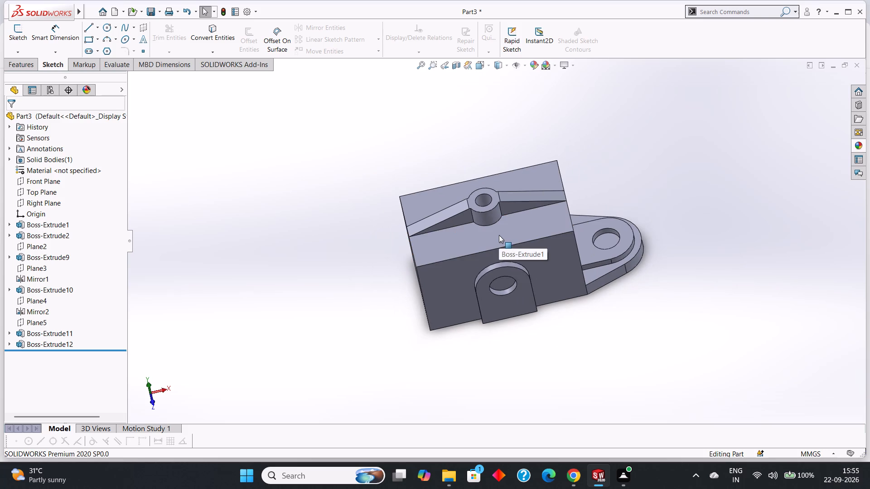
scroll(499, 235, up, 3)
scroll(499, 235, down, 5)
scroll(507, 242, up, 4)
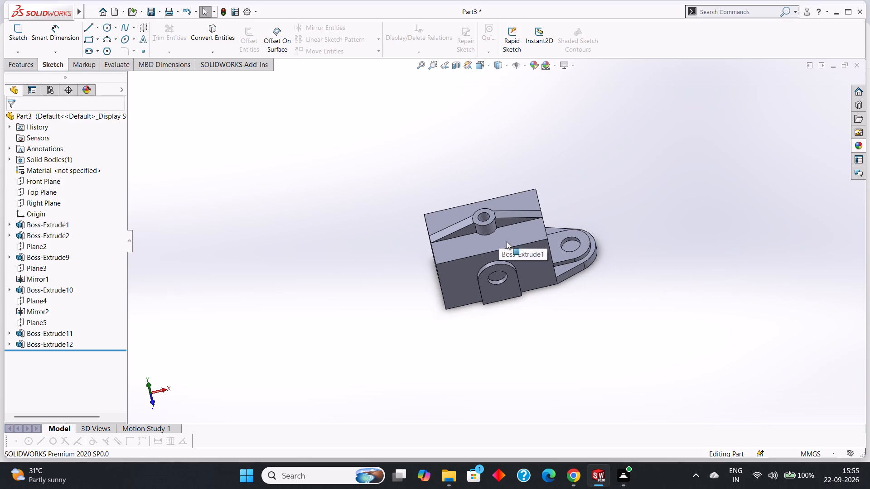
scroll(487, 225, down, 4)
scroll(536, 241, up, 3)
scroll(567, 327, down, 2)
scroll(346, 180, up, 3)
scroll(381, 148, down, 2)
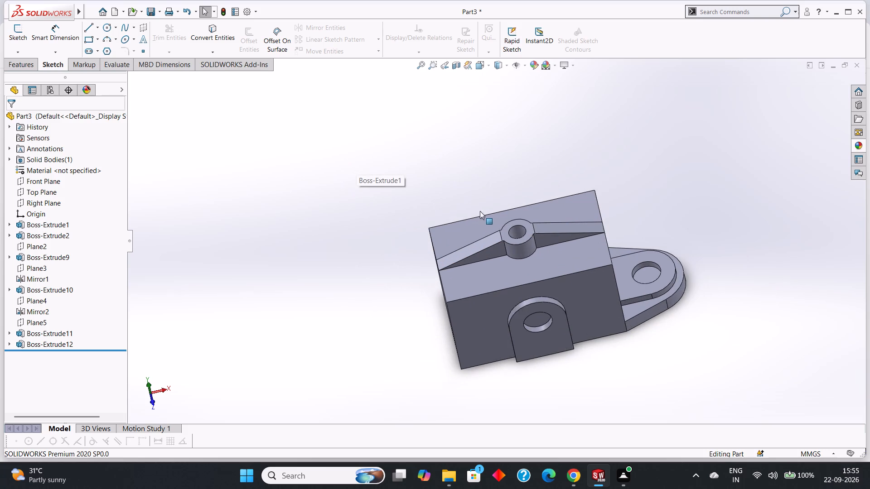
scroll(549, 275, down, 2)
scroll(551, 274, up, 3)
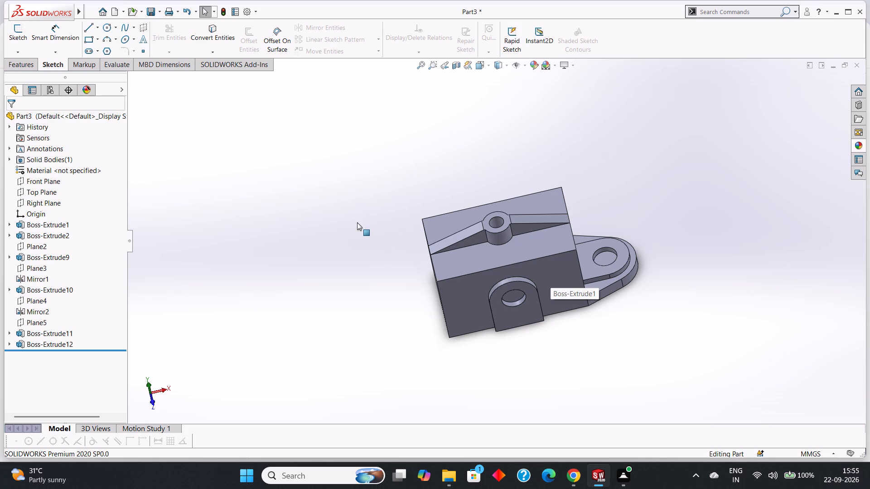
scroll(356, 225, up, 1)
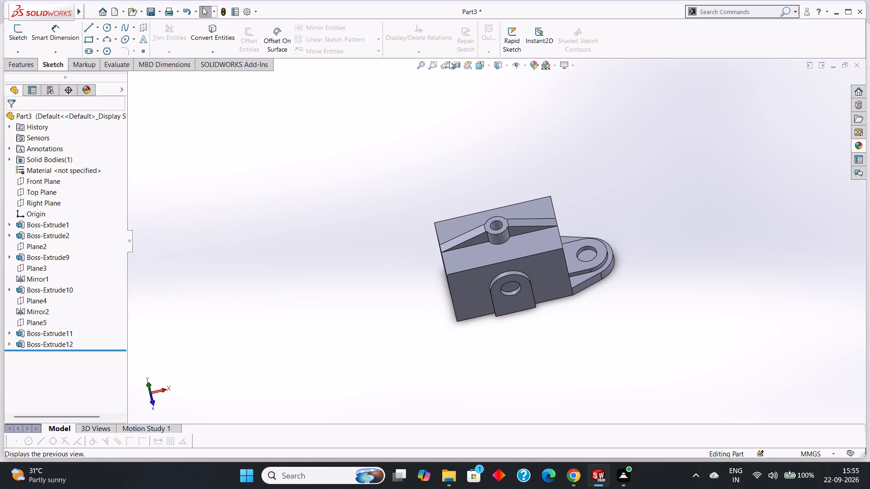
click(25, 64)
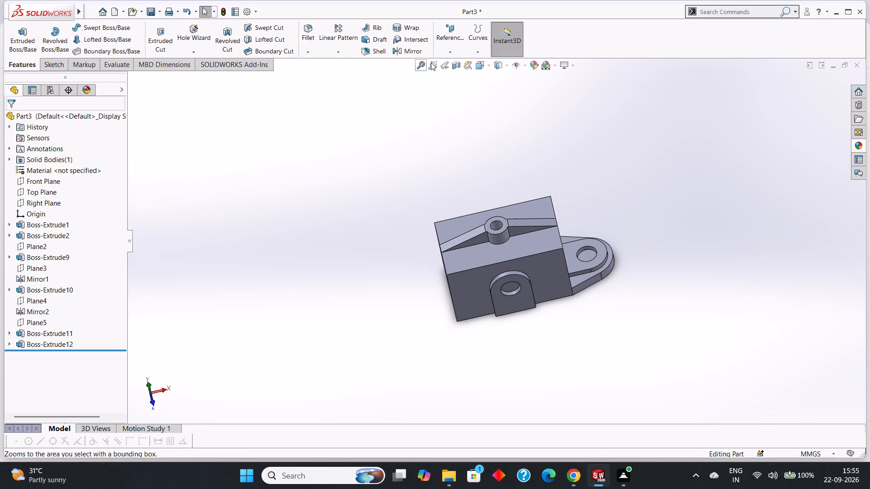
Create a reference plane parallel to the Right Plane at an offset of 58 mm, through the middle of the block.
click(440, 56)
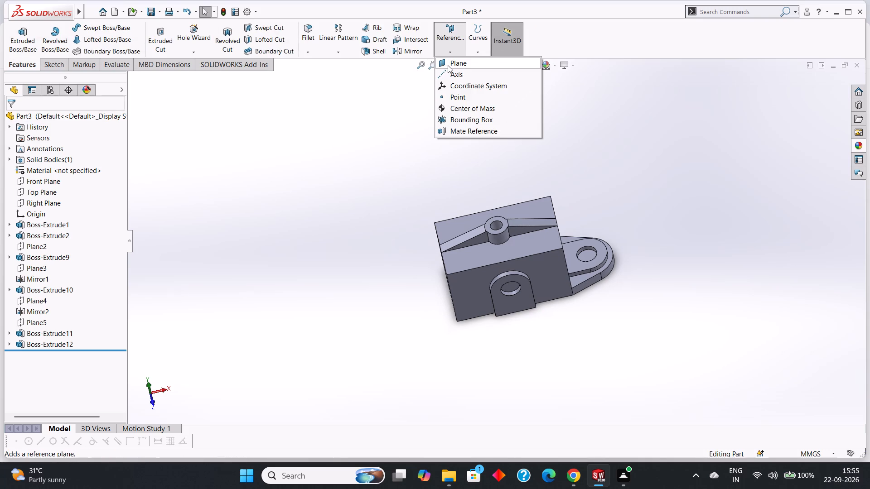
click(448, 65)
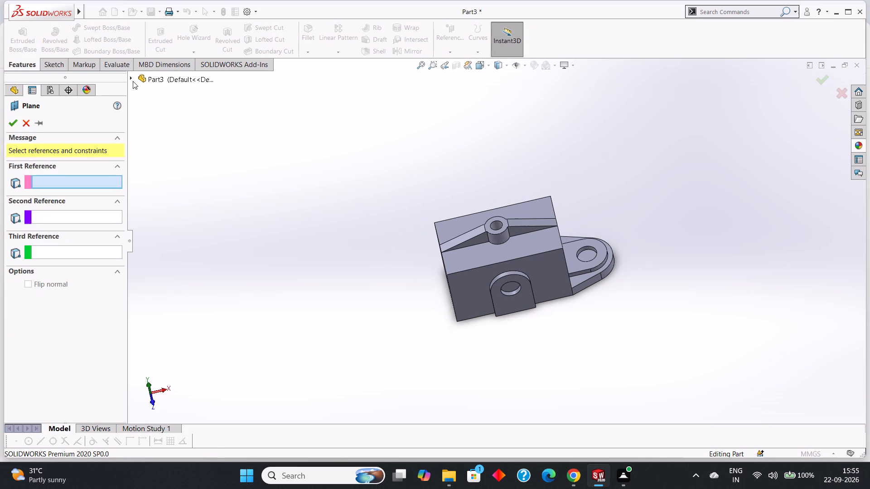
click(133, 81)
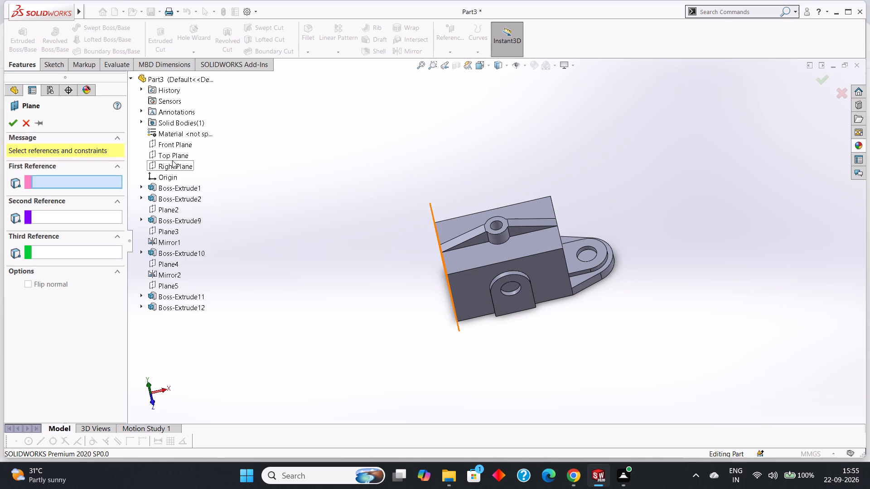
click(172, 163)
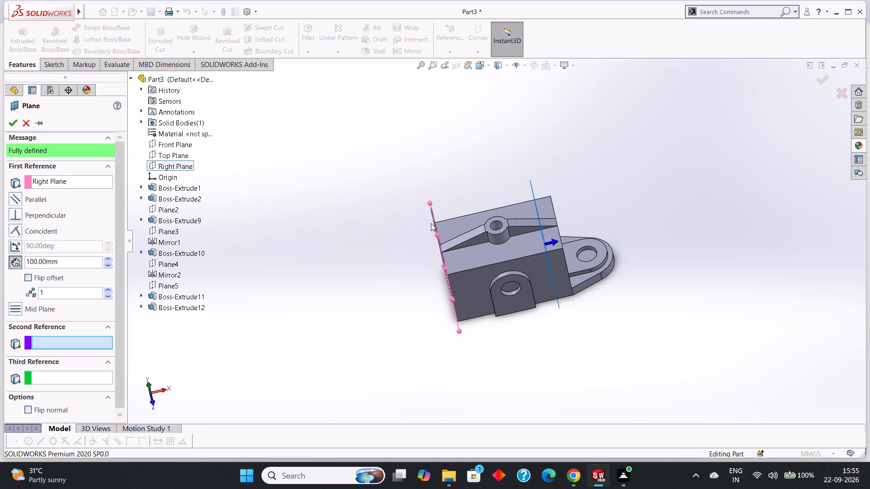
middle_drag(392, 285, 396, 265)
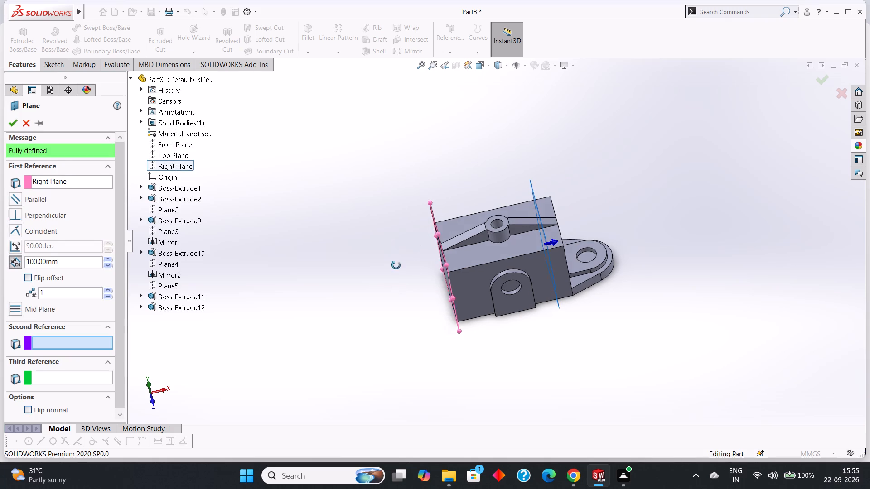
middle_drag(396, 265, 394, 235)
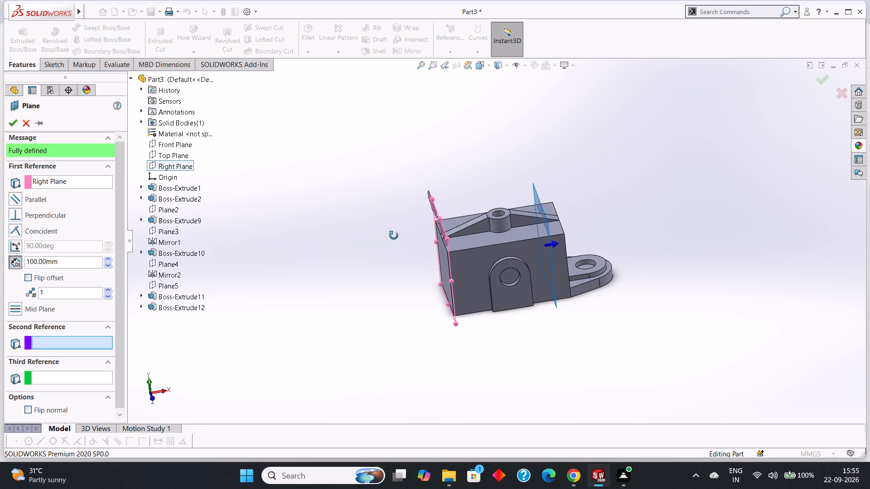
middle_drag(394, 235, 394, 230)
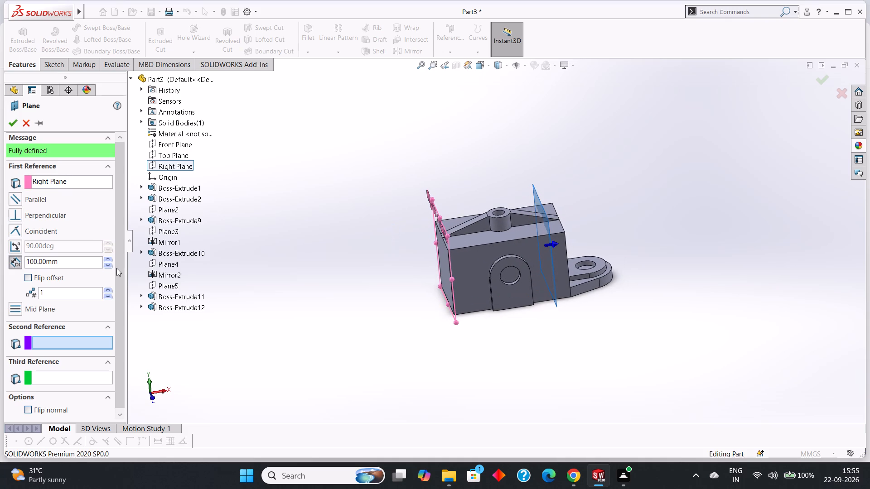
drag(80, 264, 0, 260)
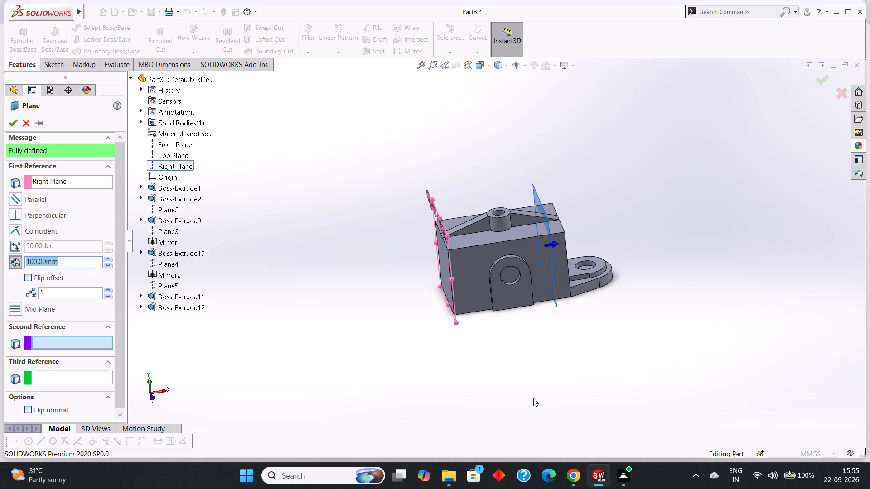
text(58)
key(Return)
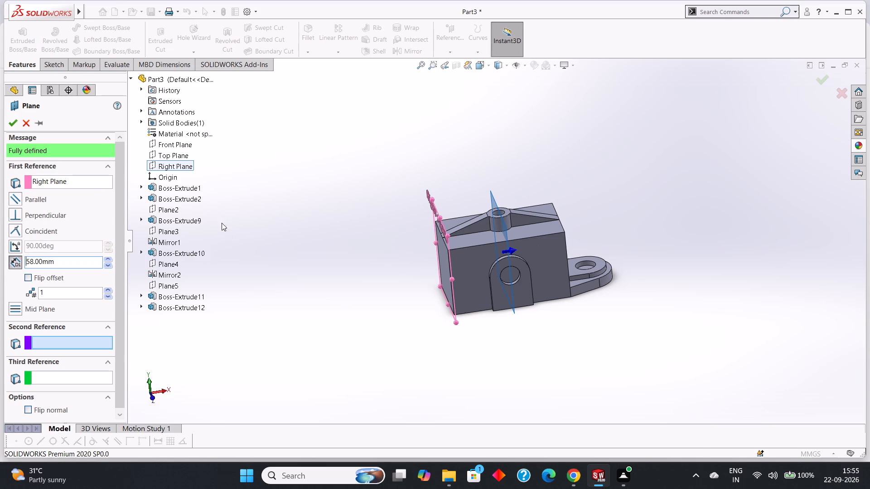
click(13, 122)
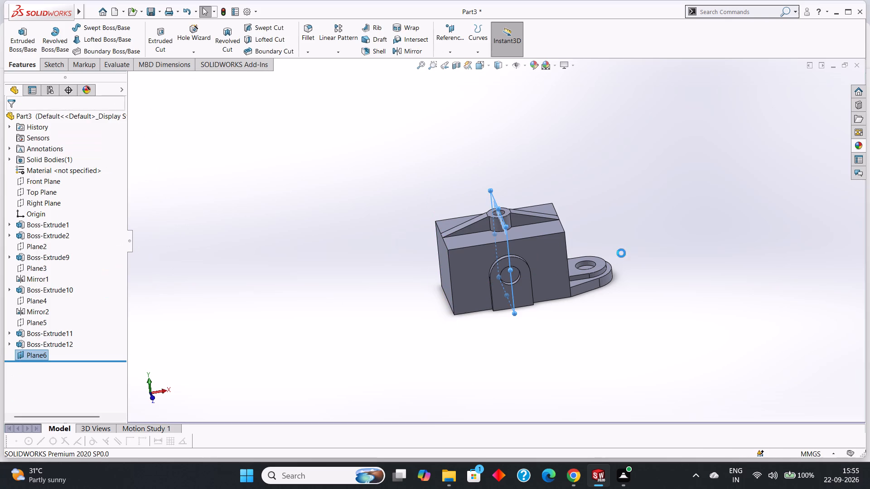
click(666, 238)
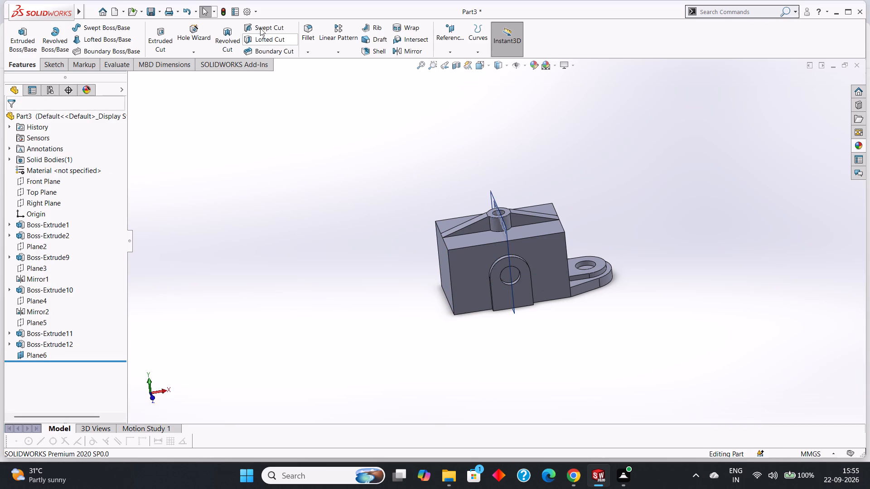
Mirror the end lug and its raised U-shaped pad about the new mid-block plane to the block's opposite end.
click(337, 53)
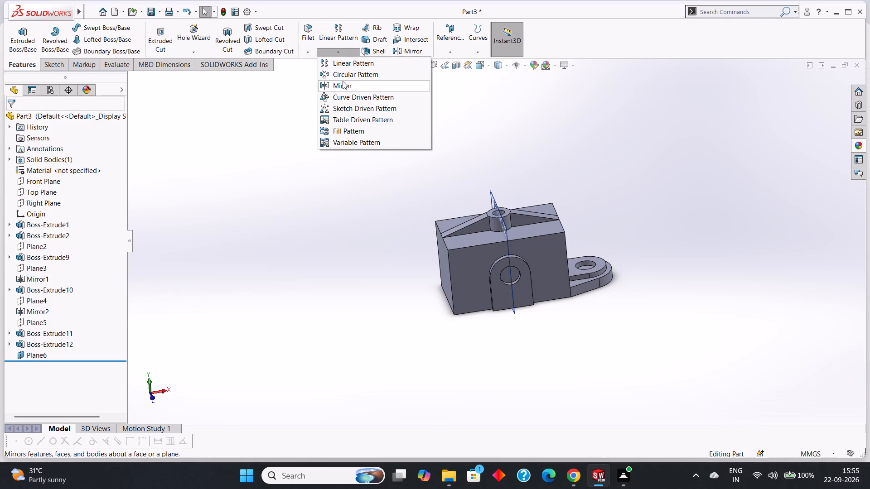
click(343, 85)
middle_drag(522, 139, 536, 153)
scroll(492, 194, down, 5)
click(489, 216)
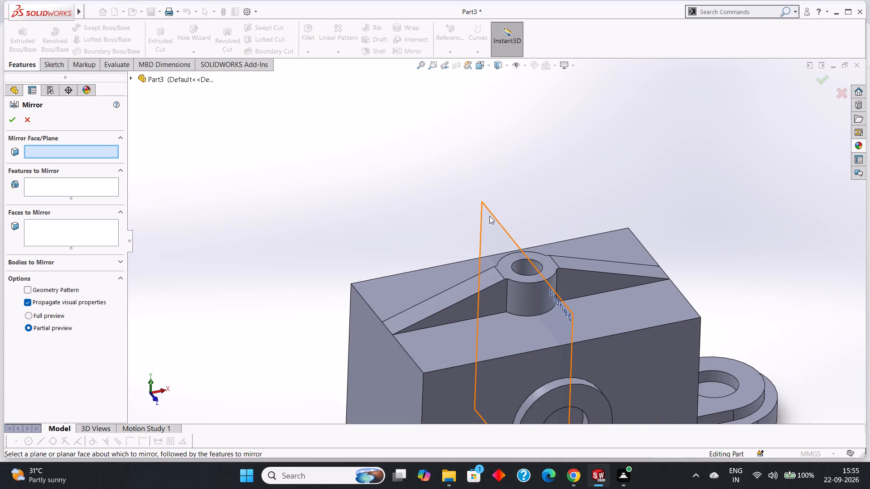
scroll(523, 190, up, 4)
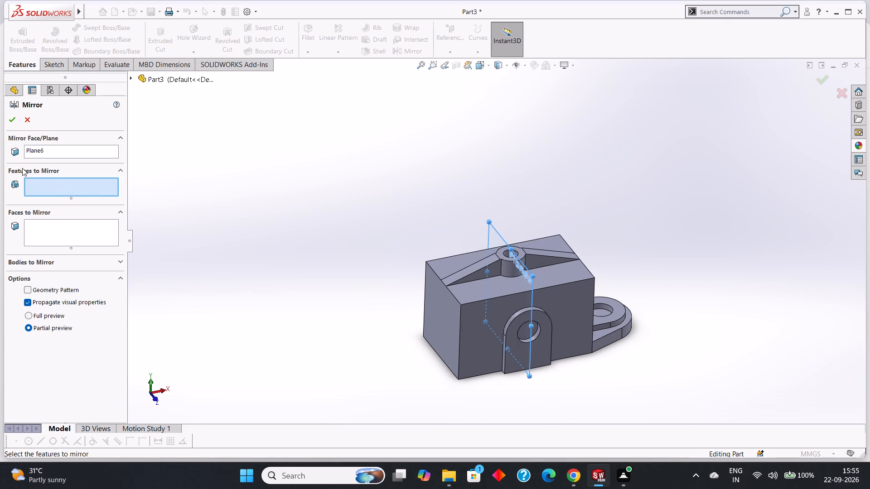
click(39, 178)
scroll(741, 311, down, 3)
scroll(690, 331, up, 2)
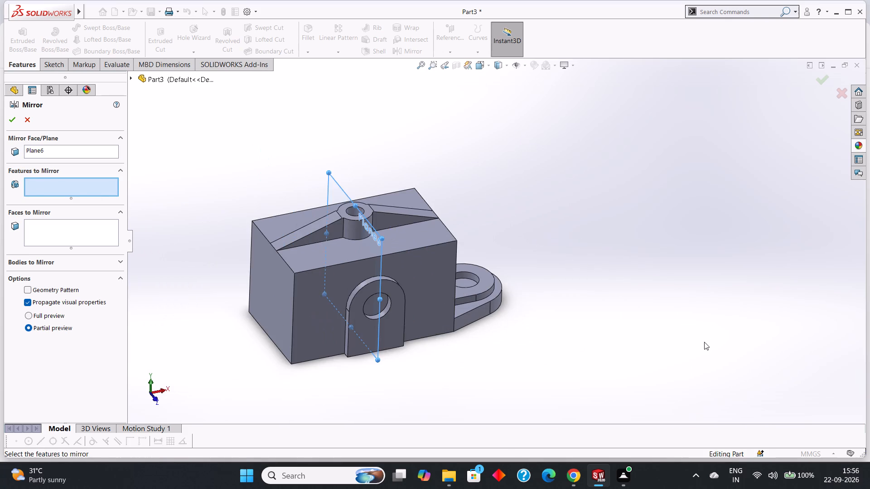
middle_drag(704, 342, 677, 384)
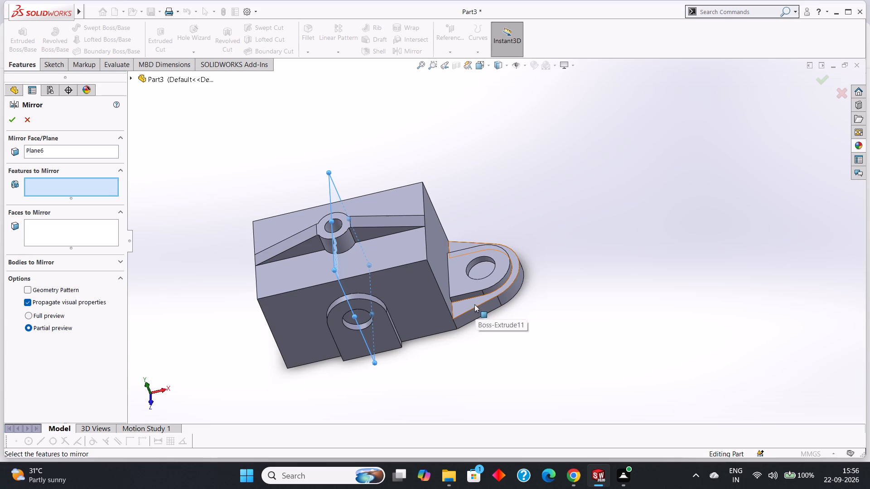
click(474, 304)
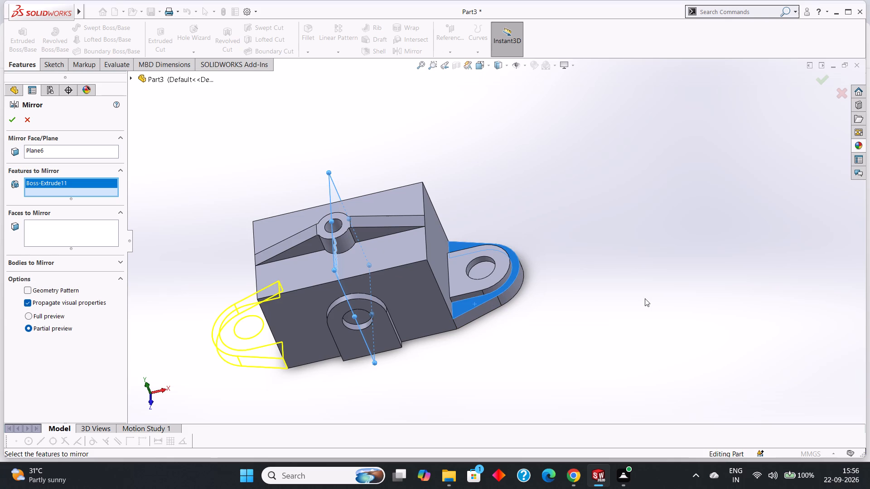
scroll(645, 298, up, 4)
scroll(516, 283, down, 5)
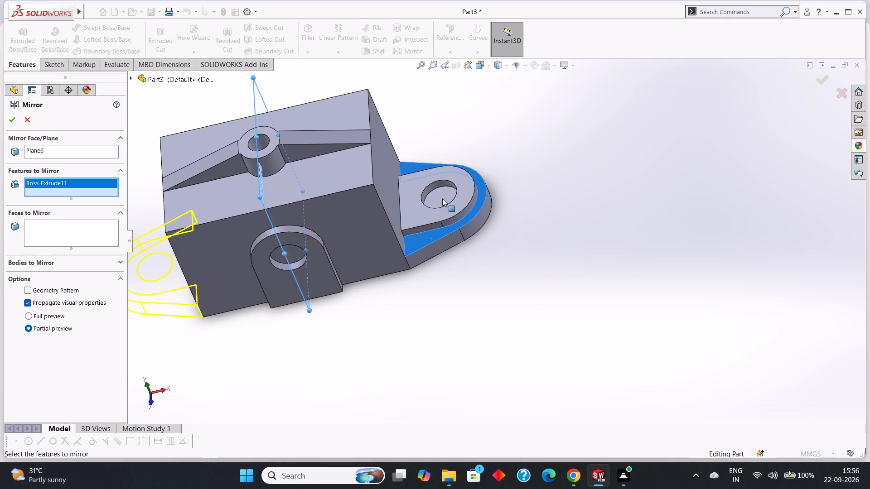
click(426, 177)
scroll(634, 243, up, 3)
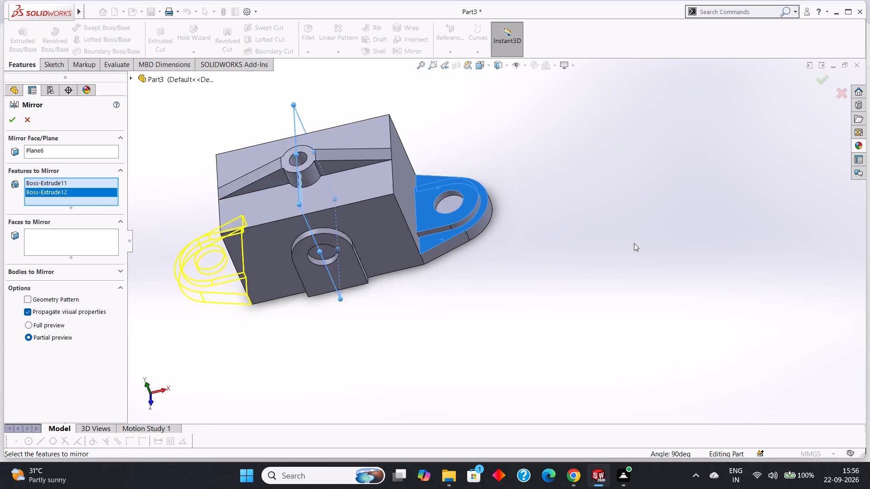
scroll(668, 263, up, 2)
middle_drag(667, 276, 697, 257)
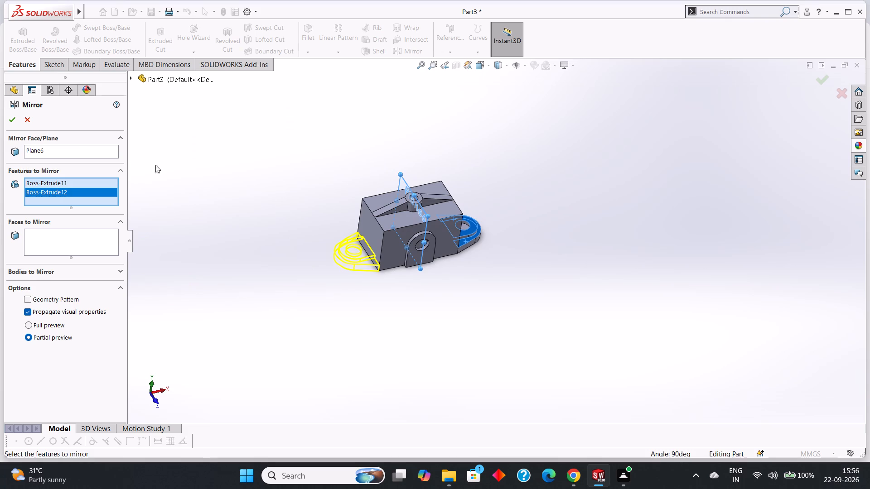
click(10, 118)
click(629, 264)
Hide the mid-block reference plane used for the lug mirror.
scroll(629, 264, up, 3)
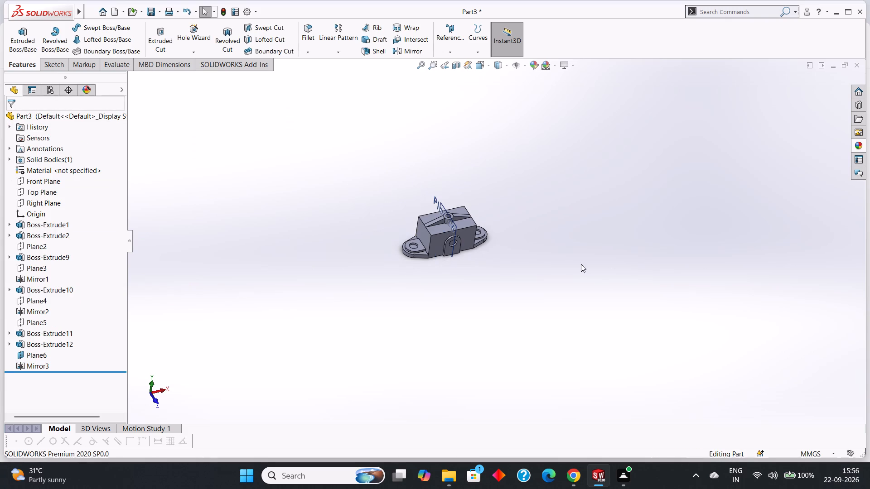
scroll(434, 209, down, 6)
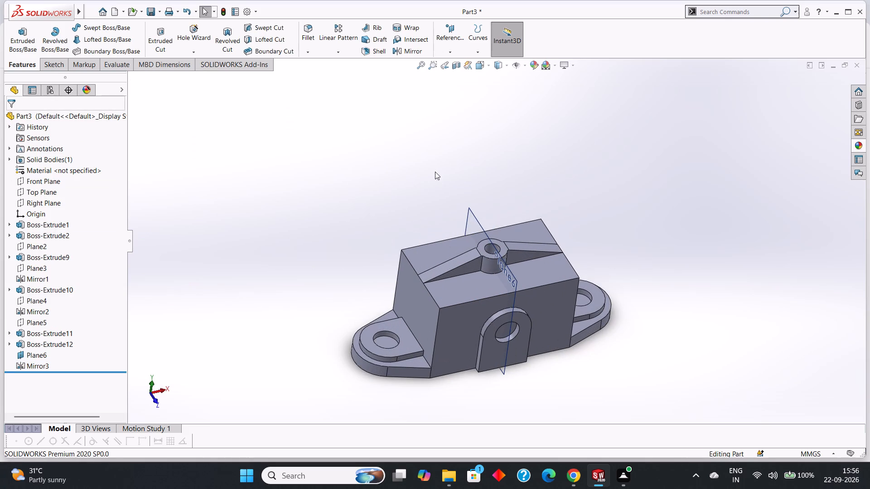
right_click(469, 215)
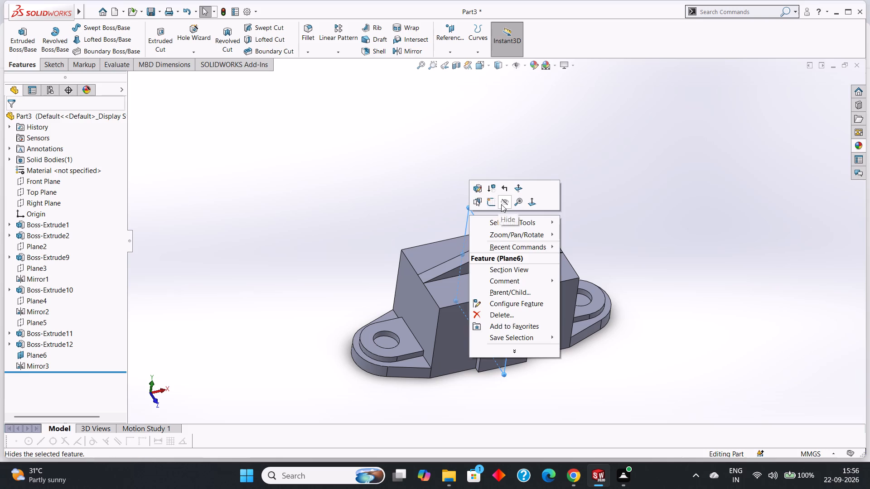
click(501, 204)
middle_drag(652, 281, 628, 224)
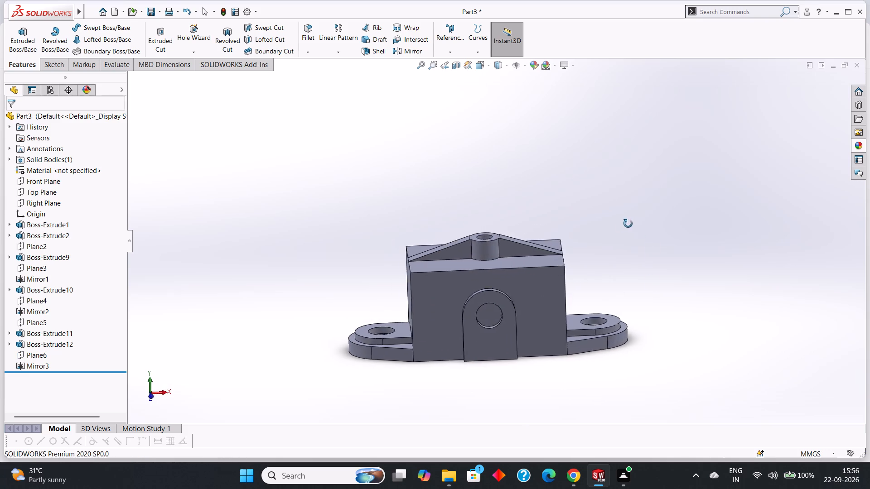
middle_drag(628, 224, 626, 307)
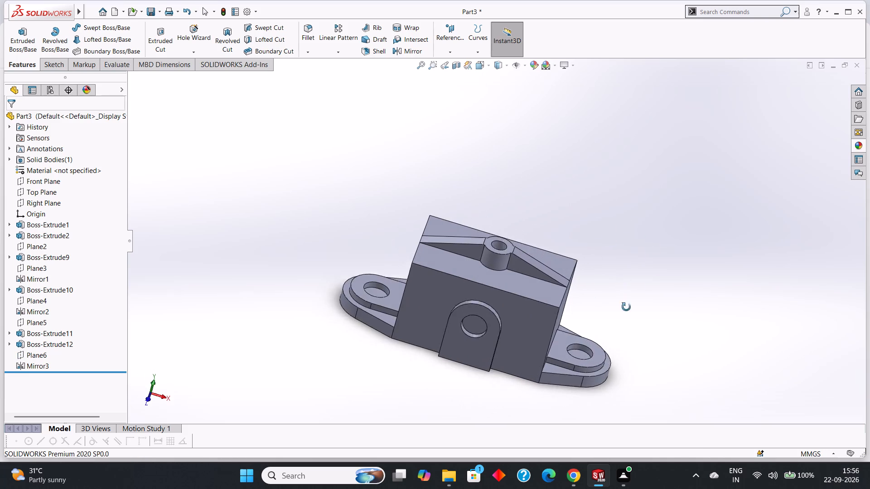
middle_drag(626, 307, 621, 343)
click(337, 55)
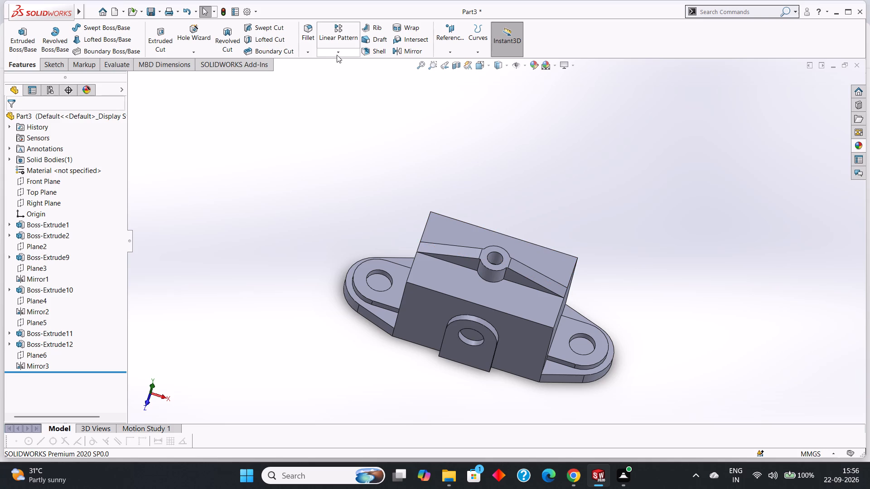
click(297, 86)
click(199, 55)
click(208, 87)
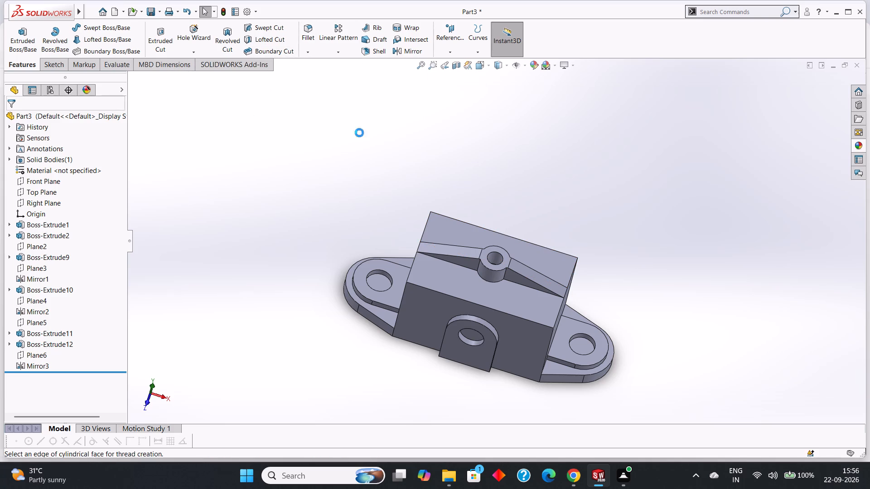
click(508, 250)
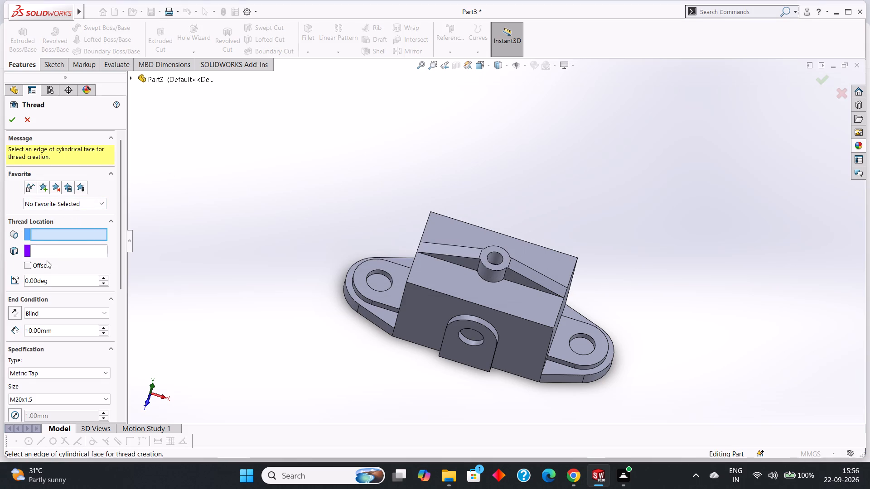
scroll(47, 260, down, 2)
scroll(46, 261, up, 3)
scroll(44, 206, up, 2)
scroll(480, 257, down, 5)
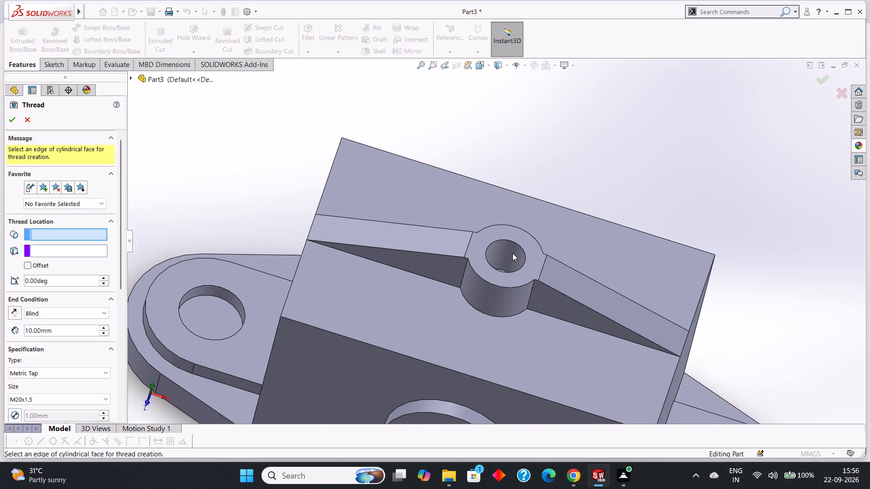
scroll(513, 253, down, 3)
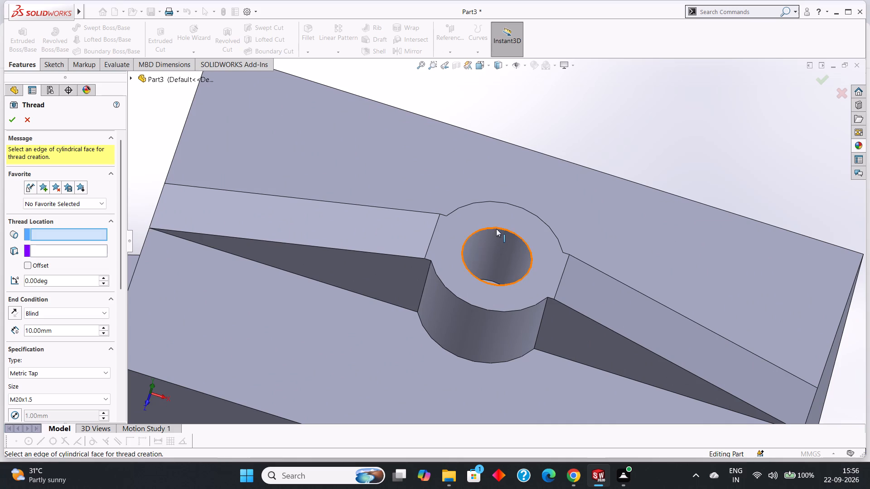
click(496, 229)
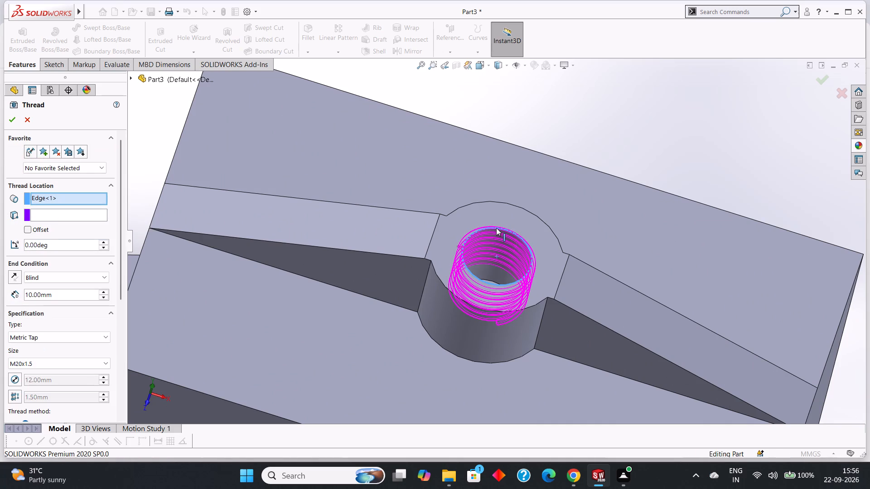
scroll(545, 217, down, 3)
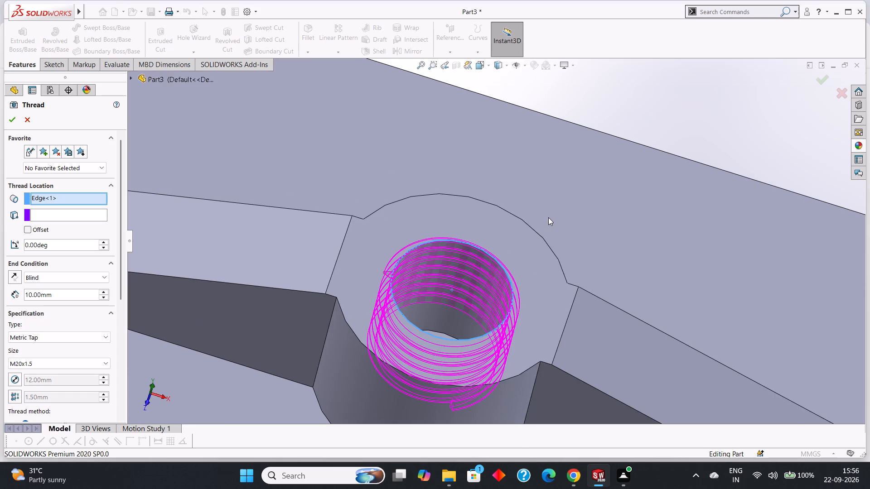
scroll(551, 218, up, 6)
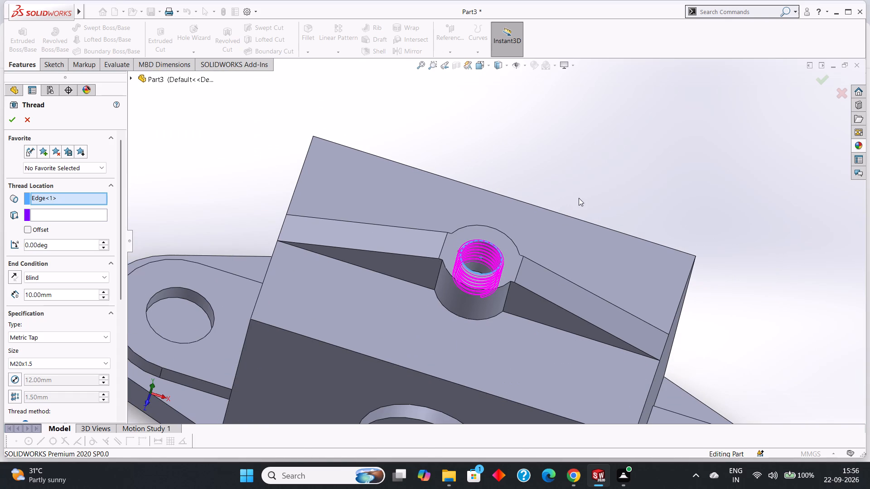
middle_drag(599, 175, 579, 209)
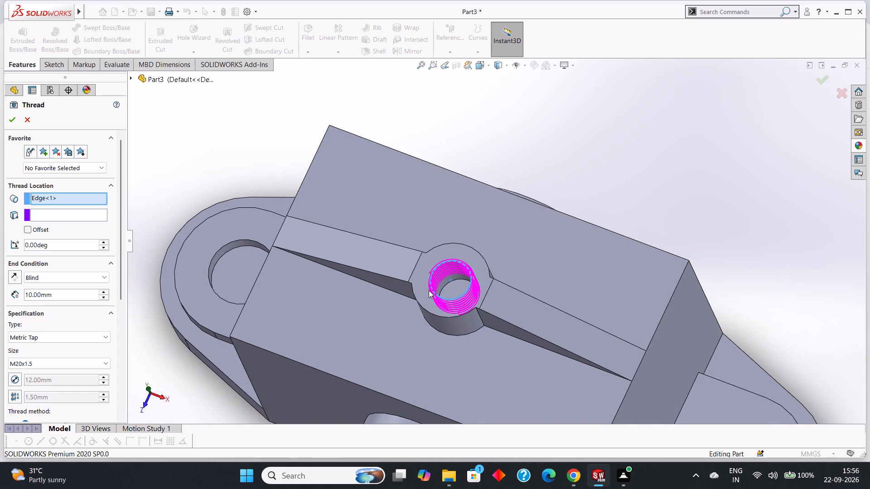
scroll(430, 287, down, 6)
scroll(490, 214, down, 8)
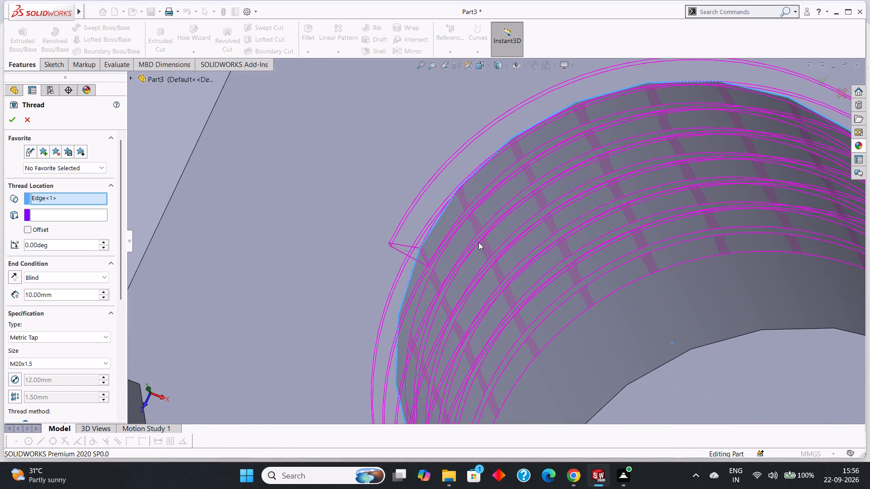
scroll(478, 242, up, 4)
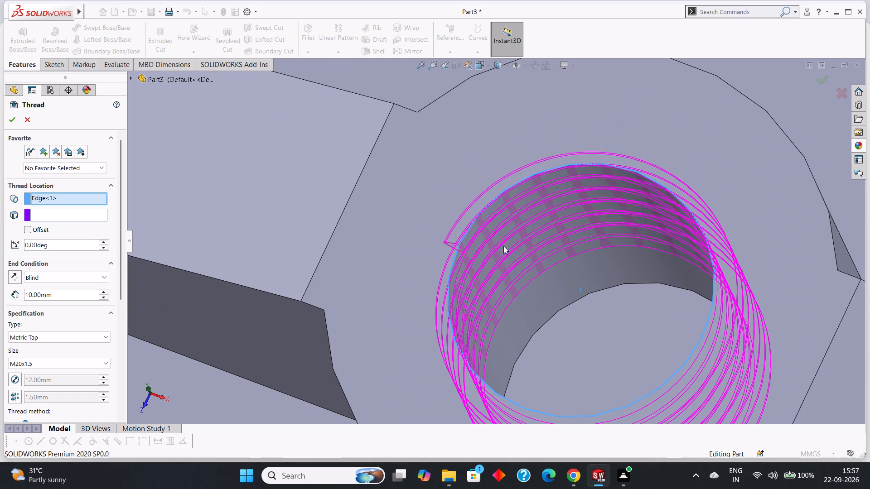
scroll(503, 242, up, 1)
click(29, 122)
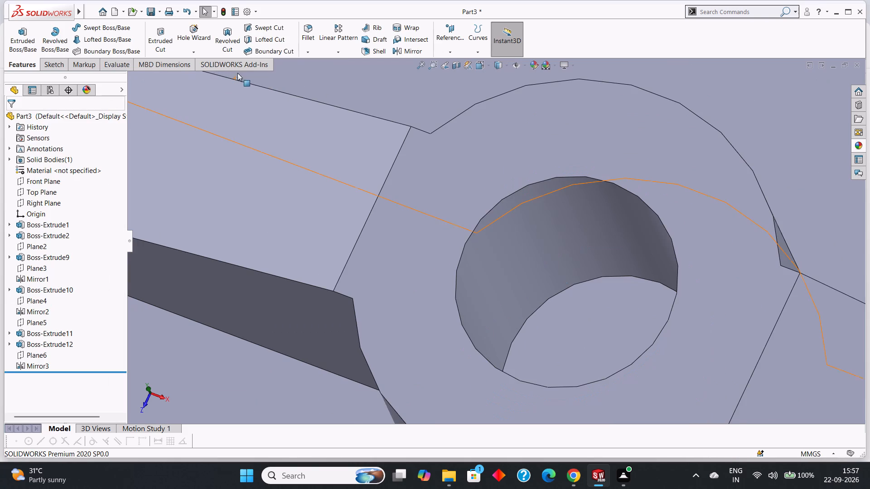
Cut a Metric Tap M20x1.5 thread into the top boss hole from its upper circular edge, blind depth 10 mm.
click(338, 53)
click(338, 53)
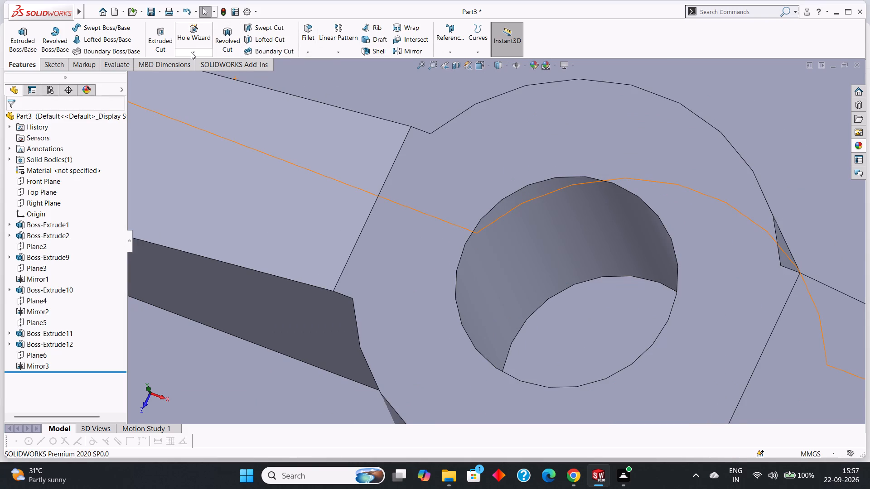
click(191, 52)
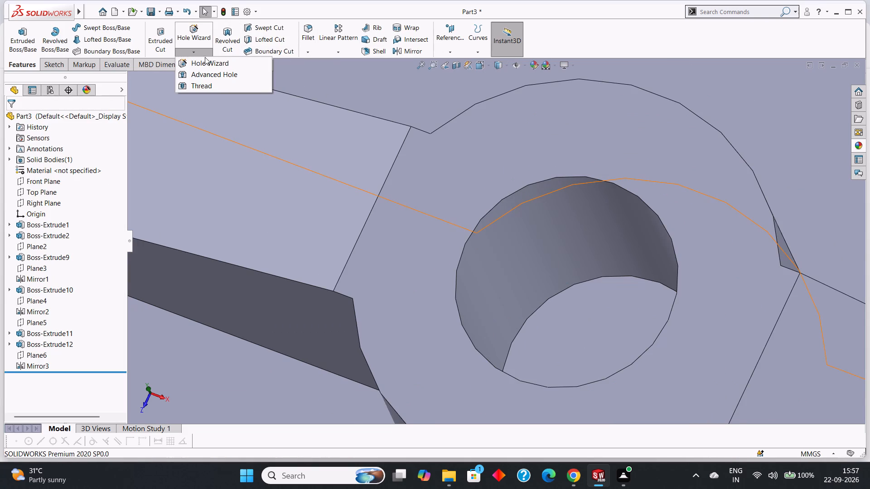
click(202, 87)
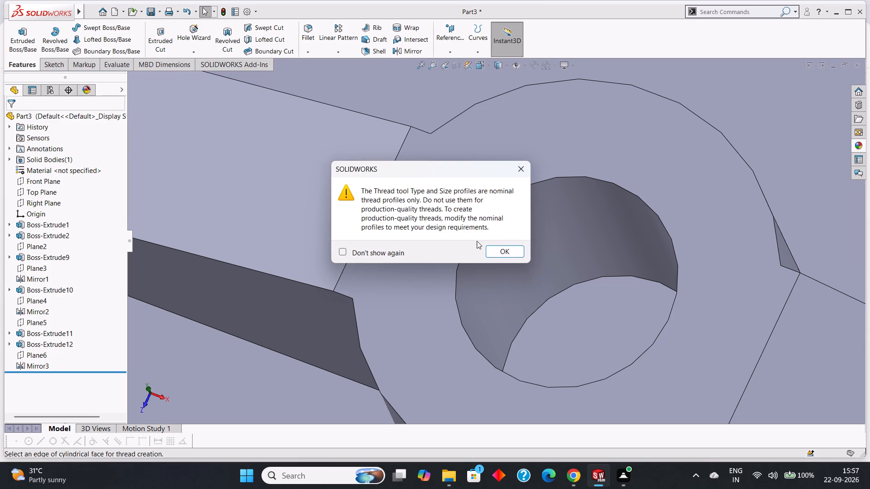
click(493, 252)
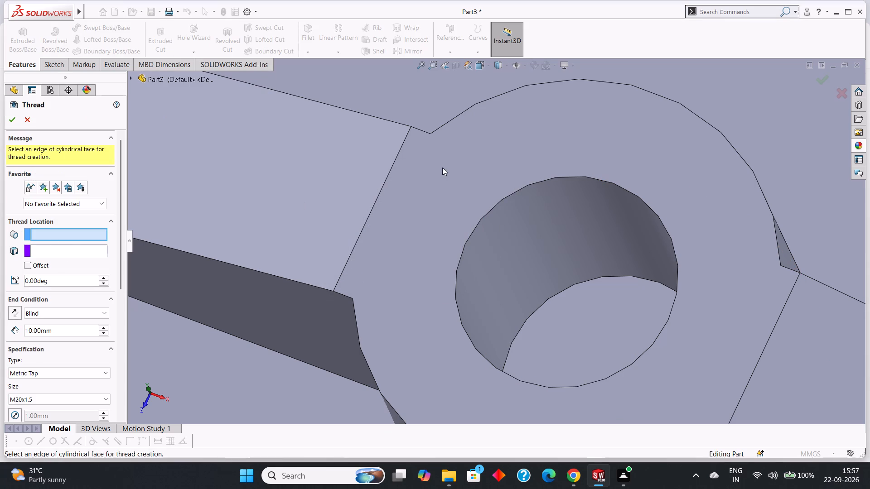
click(517, 191)
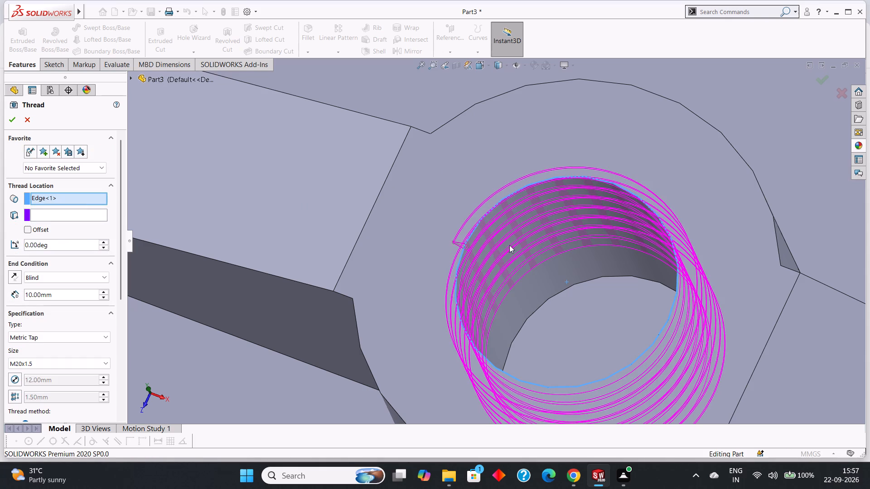
click(10, 124)
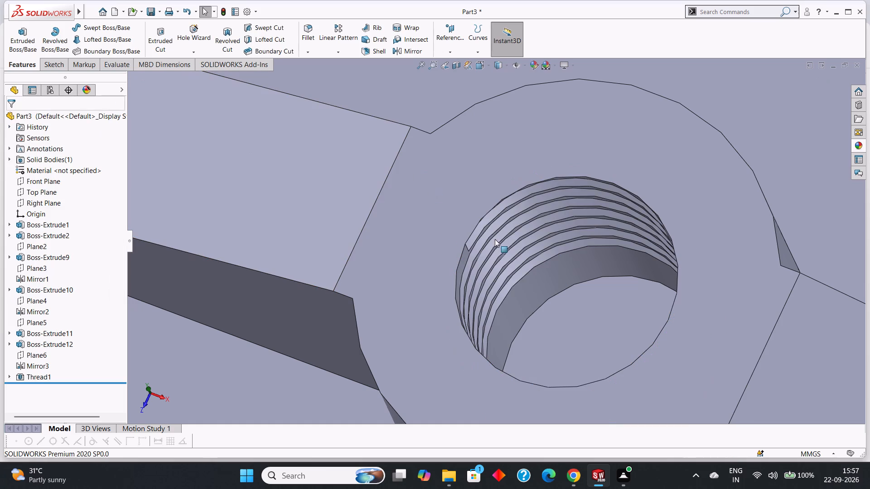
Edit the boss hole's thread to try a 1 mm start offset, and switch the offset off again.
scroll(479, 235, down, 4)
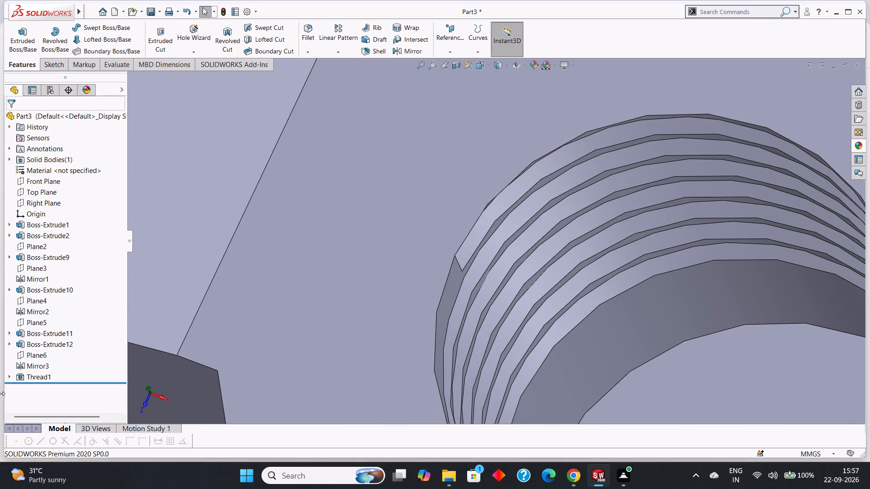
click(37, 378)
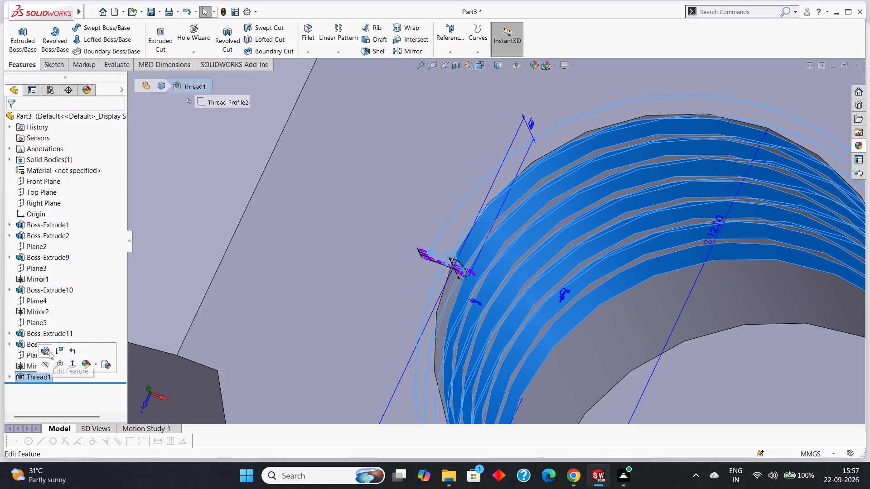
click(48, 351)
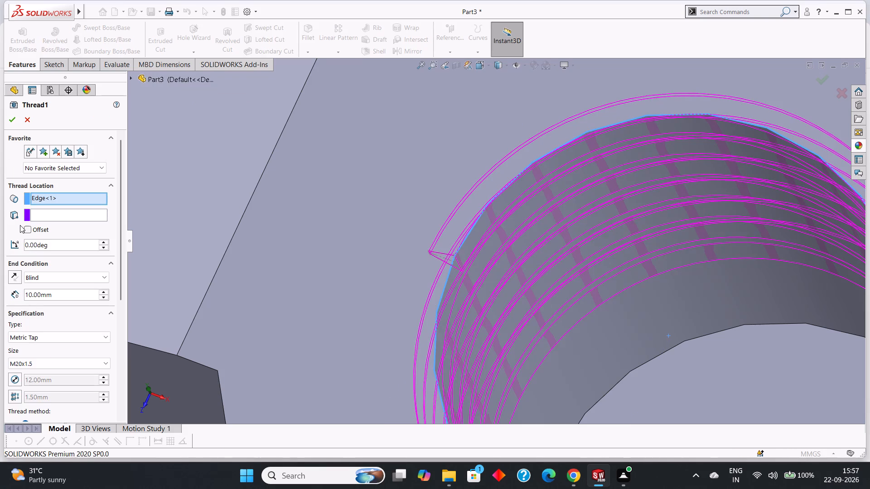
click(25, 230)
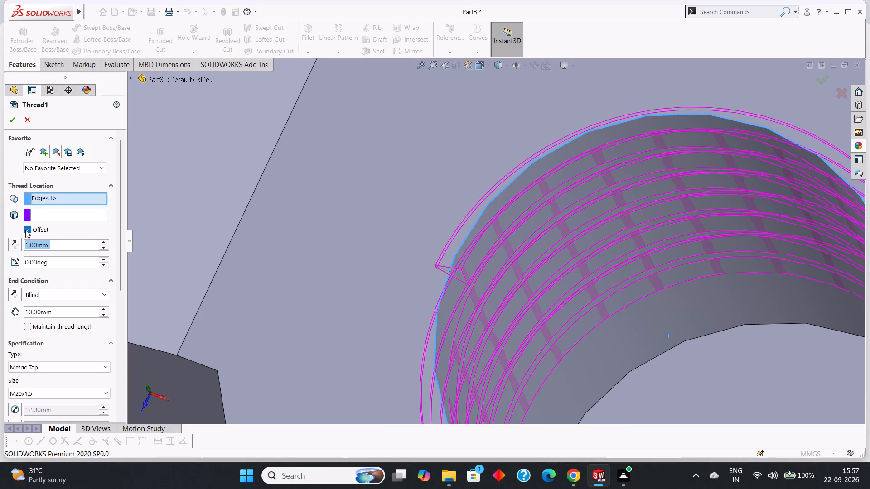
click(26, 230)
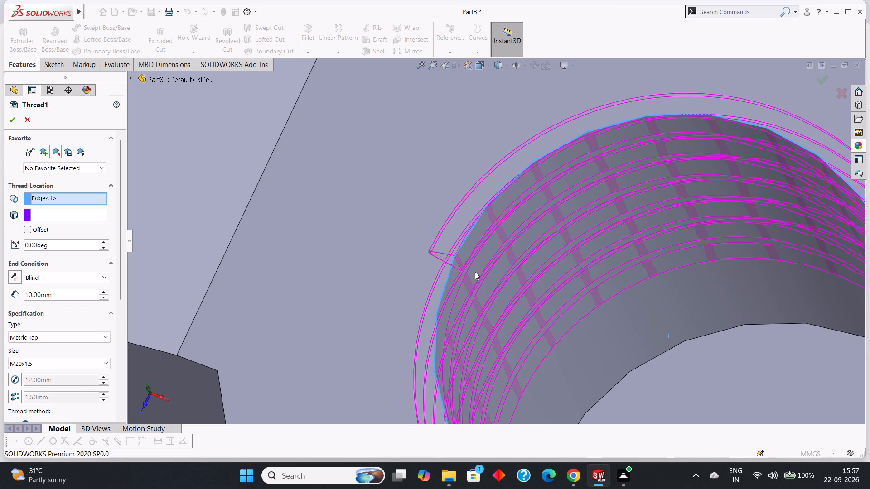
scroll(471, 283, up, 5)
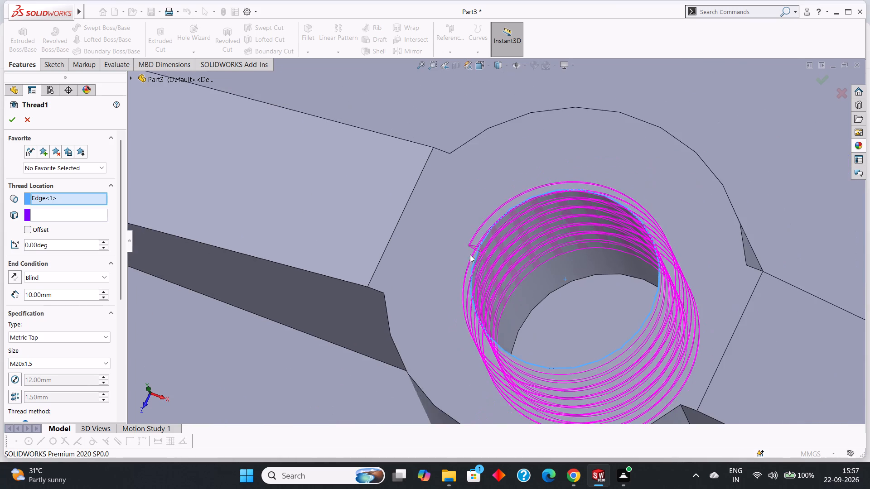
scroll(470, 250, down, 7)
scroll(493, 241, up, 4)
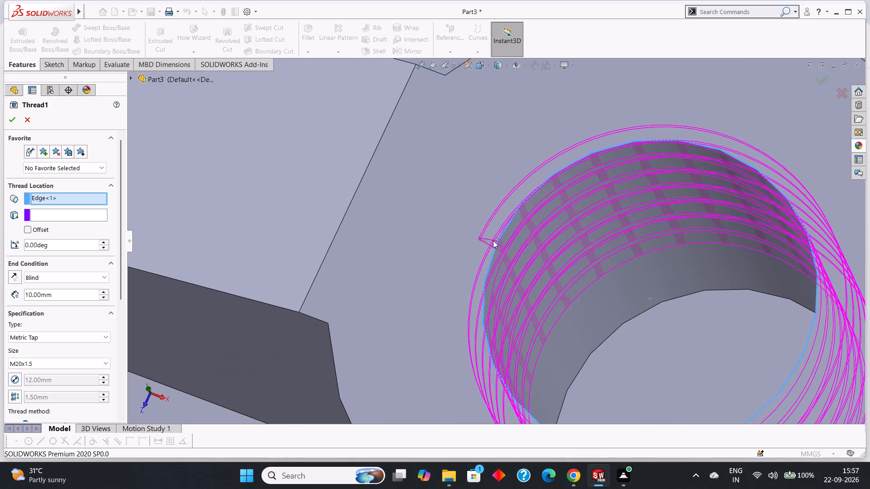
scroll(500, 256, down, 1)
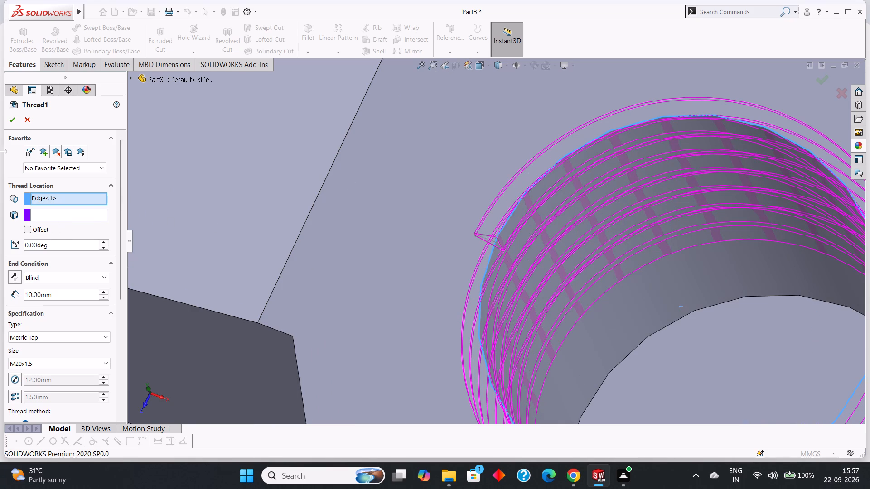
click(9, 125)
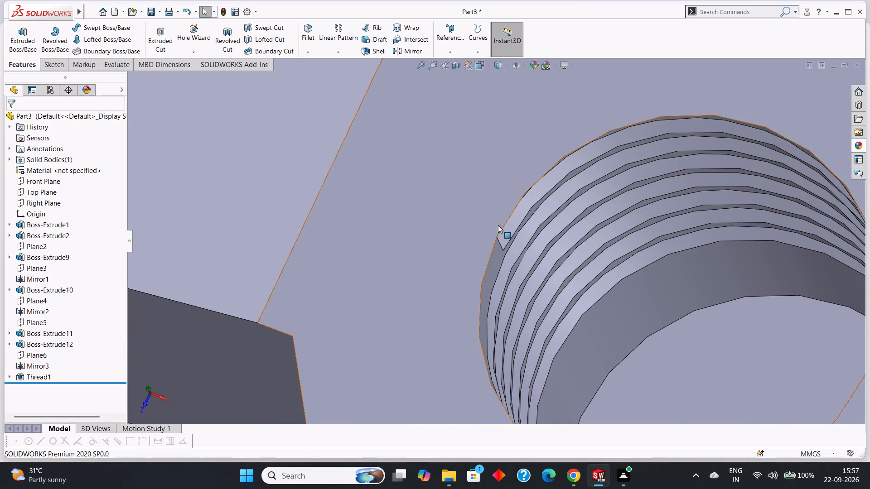
Examine the thread inside the boss hole up close and the whole part from an angled front view.
scroll(498, 225, down, 3)
scroll(503, 242, up, 4)
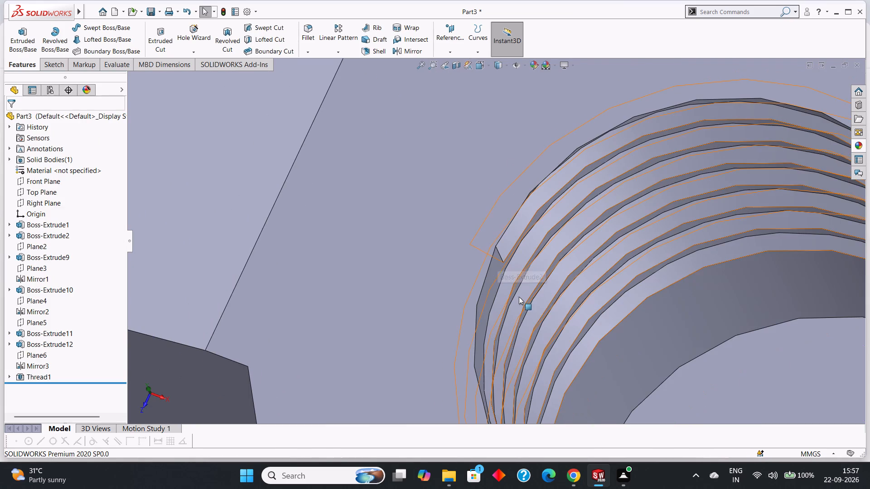
scroll(521, 293, up, 5)
scroll(608, 273, up, 2)
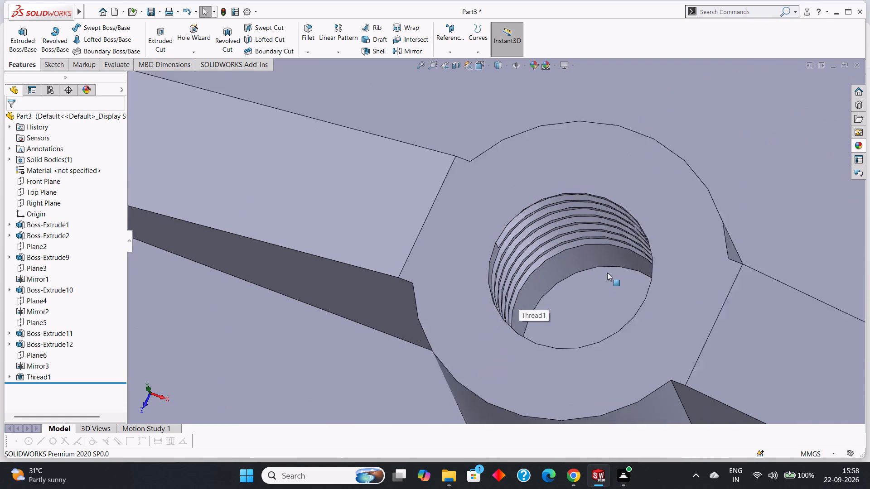
scroll(607, 273, up, 13)
scroll(545, 354, down, 1)
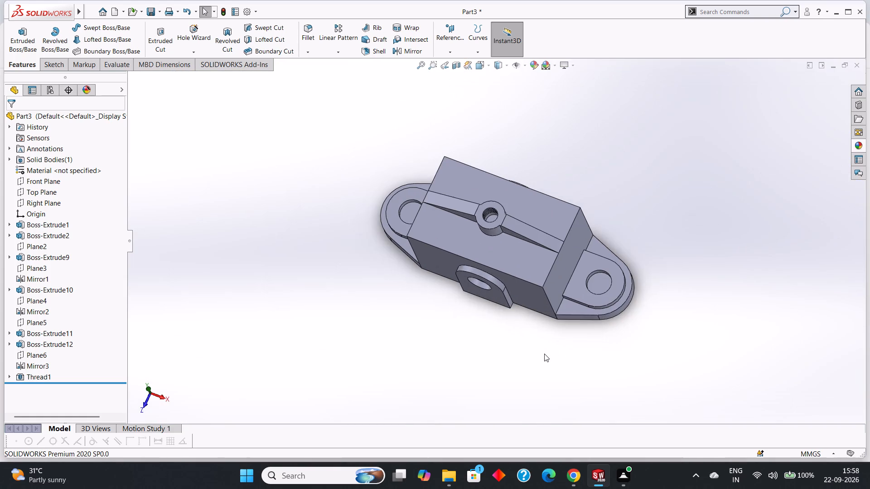
middle_drag(544, 354, 576, 277)
scroll(576, 277, down, 2)
scroll(484, 163, up, 3)
scroll(479, 185, down, 1)
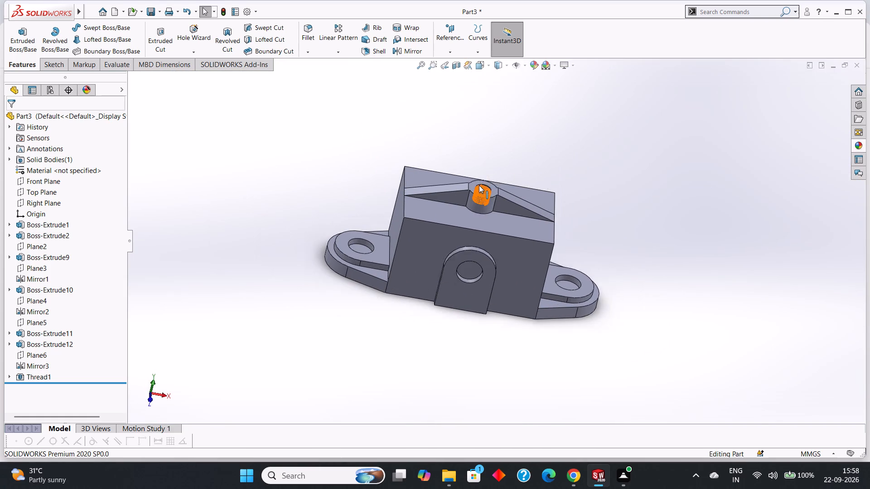
scroll(479, 185, down, 6)
scroll(493, 225, up, 2)
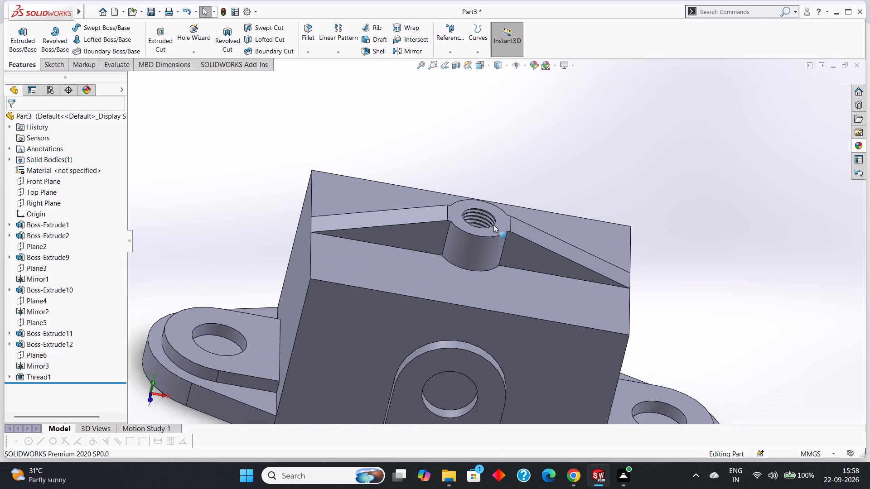
scroll(493, 225, up, 1)
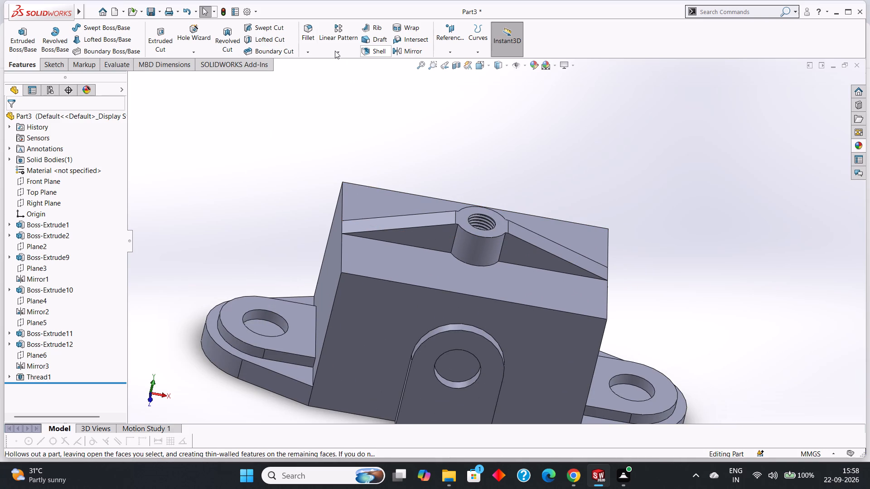
scroll(488, 115, up, 3)
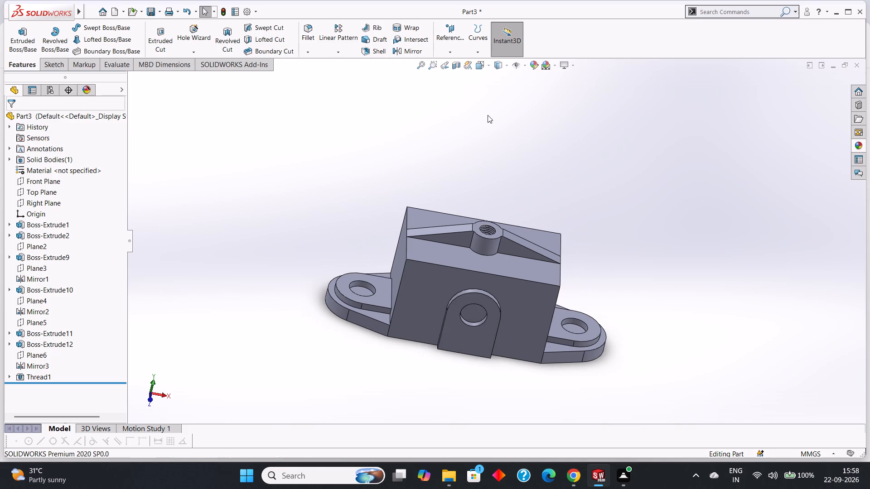
scroll(488, 115, down, 5)
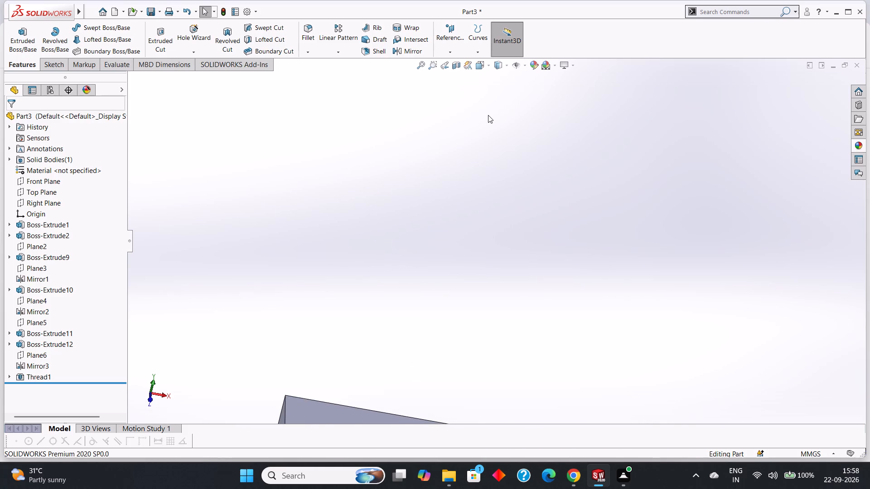
Examine the thread inside the top boss hole up close and the whole part from raised front angles.
scroll(489, 115, up, 4)
scroll(490, 168, up, 5)
scroll(509, 236, up, 3)
scroll(506, 231, down, 4)
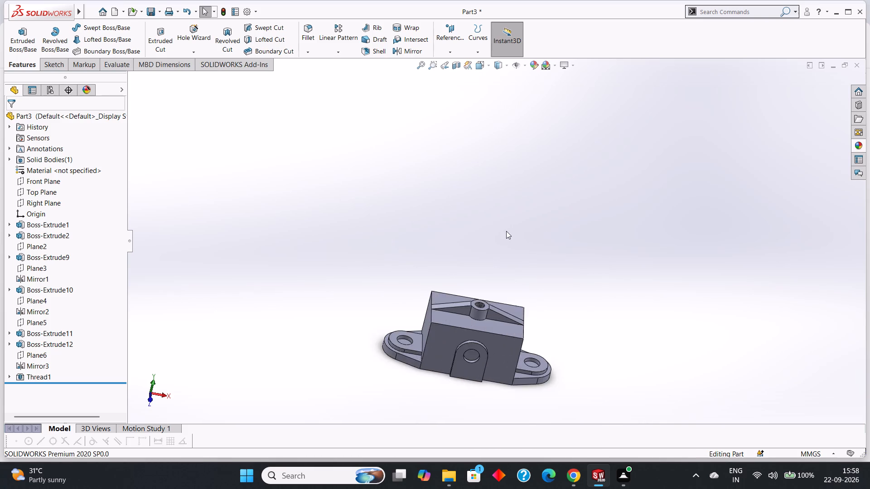
scroll(506, 242, up, 4)
middle_drag(517, 228, 504, 286)
scroll(491, 283, down, 7)
scroll(478, 240, down, 9)
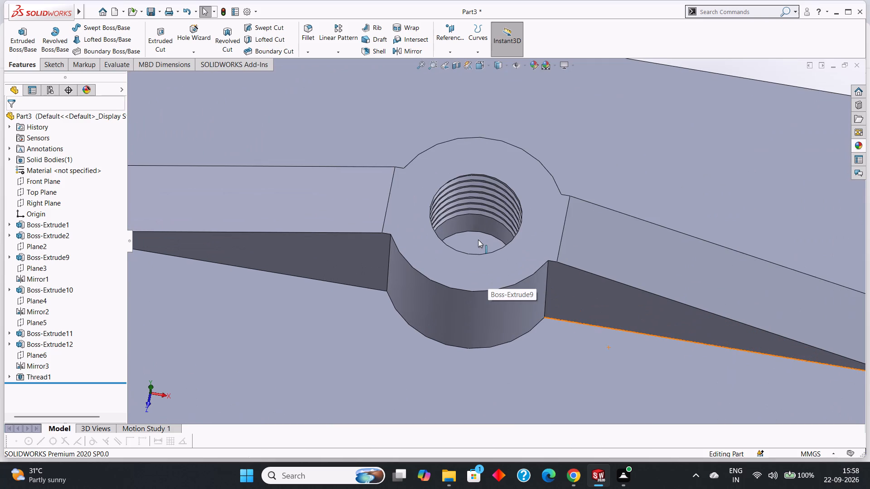
scroll(478, 244, up, 4)
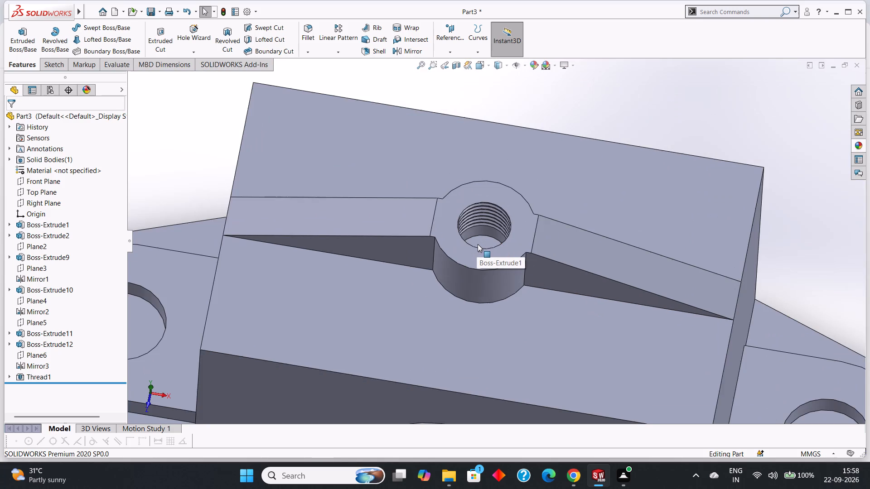
scroll(479, 247, up, 5)
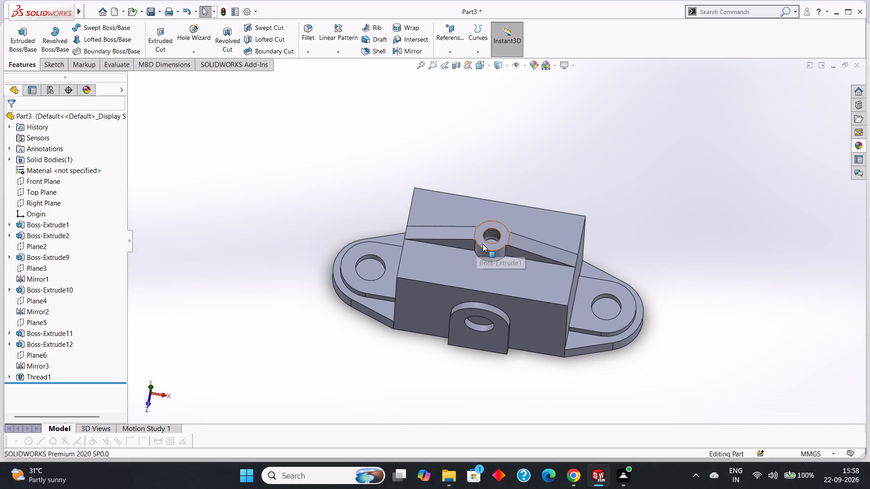
scroll(483, 244, down, 8)
scroll(496, 232, up, 5)
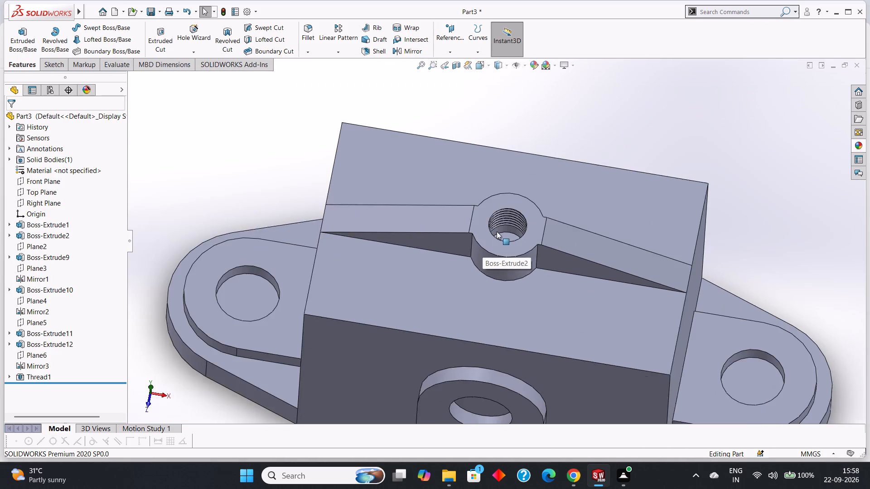
scroll(497, 231, up, 10)
middle_drag(484, 313, 482, 238)
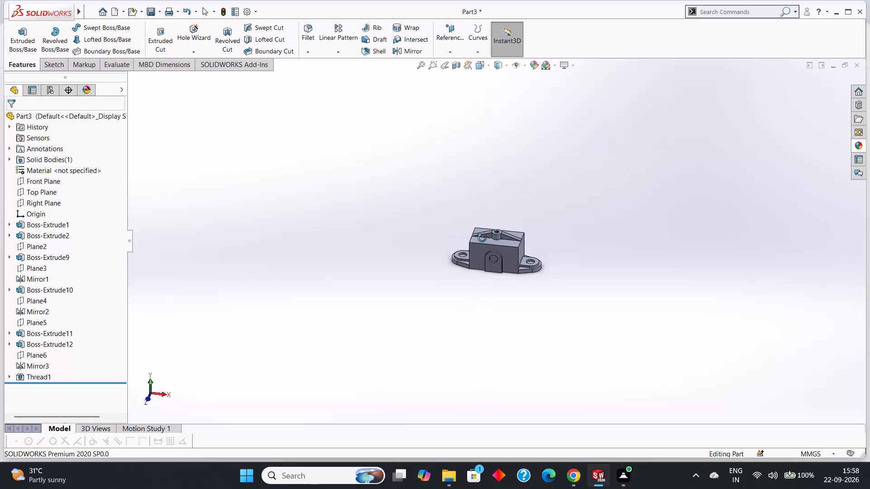
middle_drag(482, 238, 475, 279)
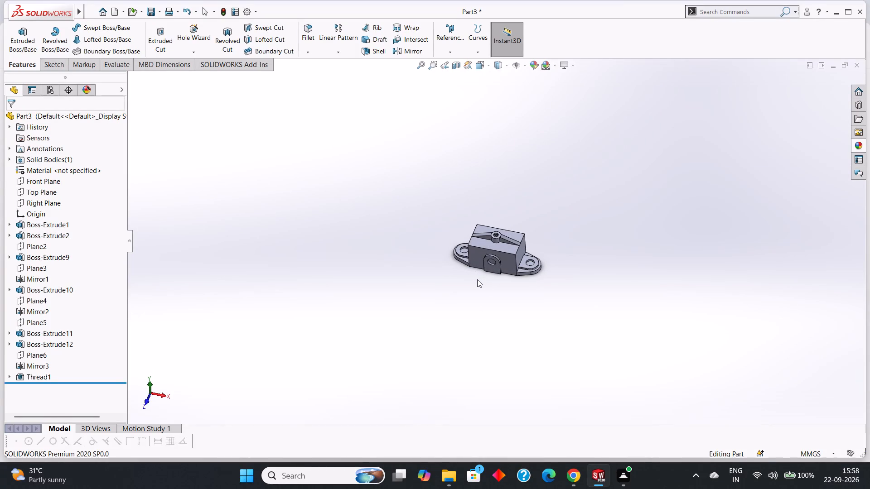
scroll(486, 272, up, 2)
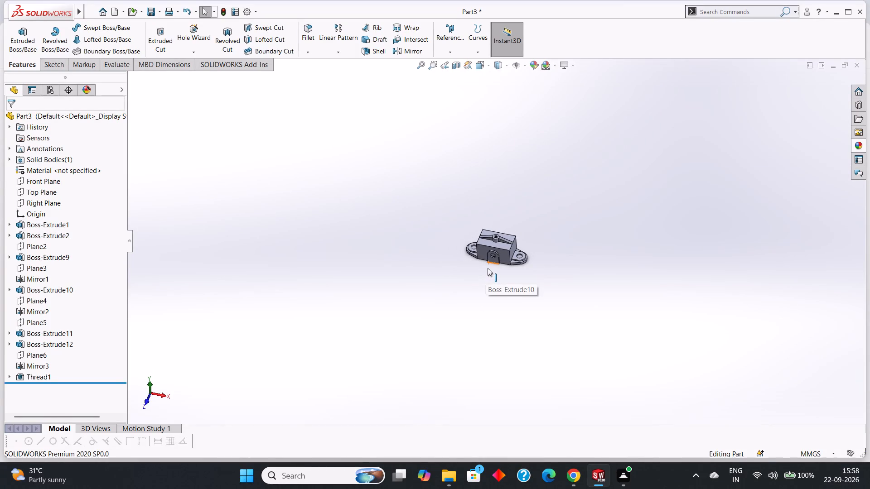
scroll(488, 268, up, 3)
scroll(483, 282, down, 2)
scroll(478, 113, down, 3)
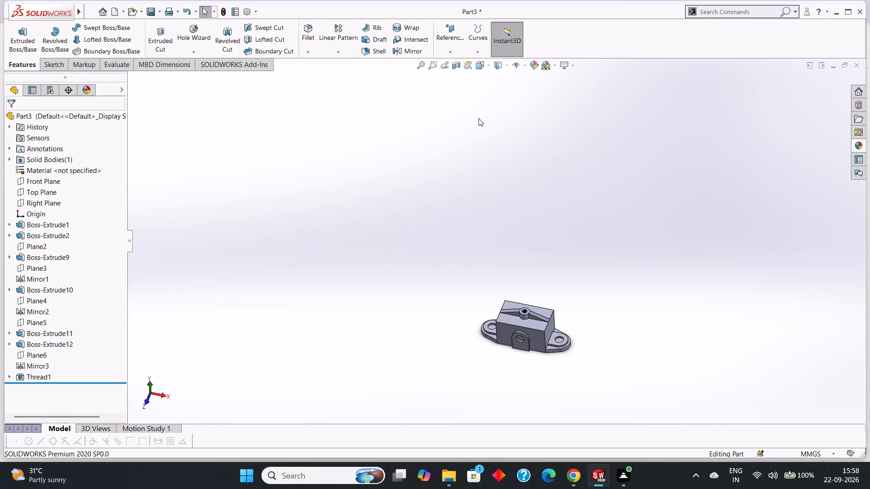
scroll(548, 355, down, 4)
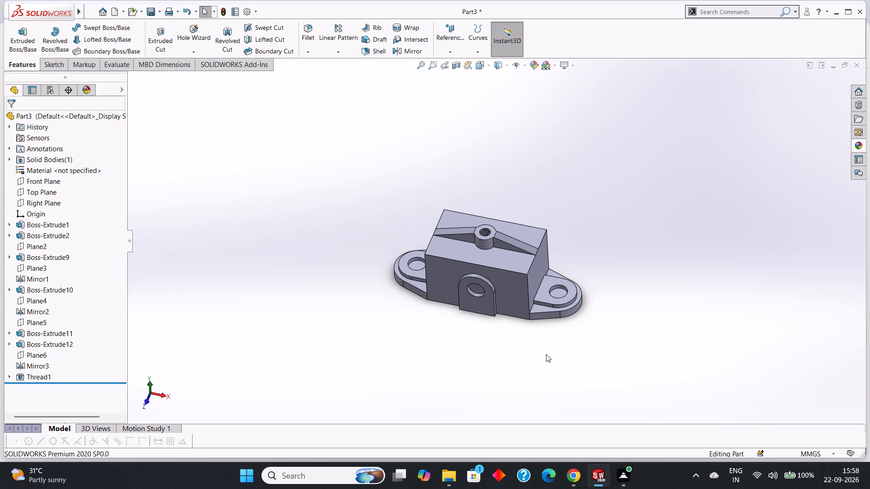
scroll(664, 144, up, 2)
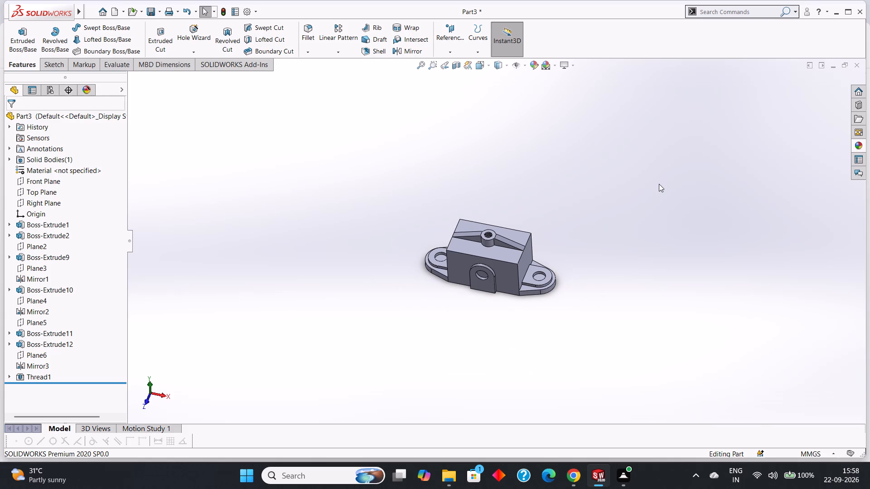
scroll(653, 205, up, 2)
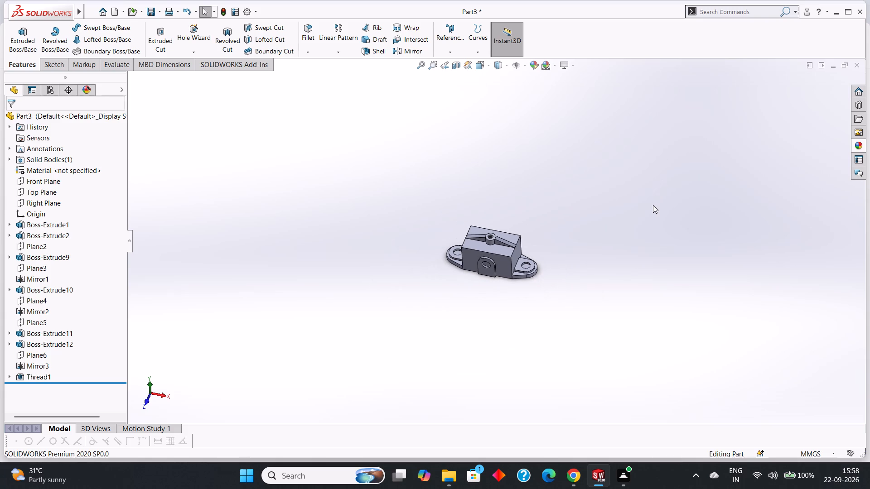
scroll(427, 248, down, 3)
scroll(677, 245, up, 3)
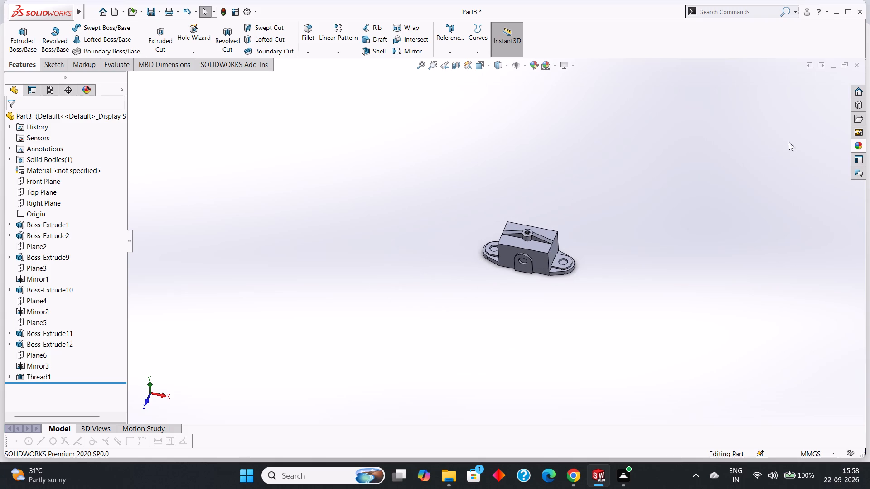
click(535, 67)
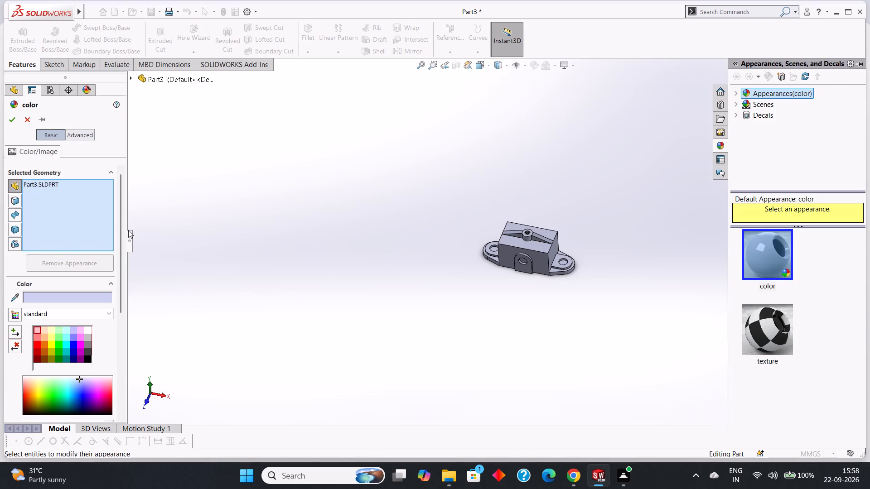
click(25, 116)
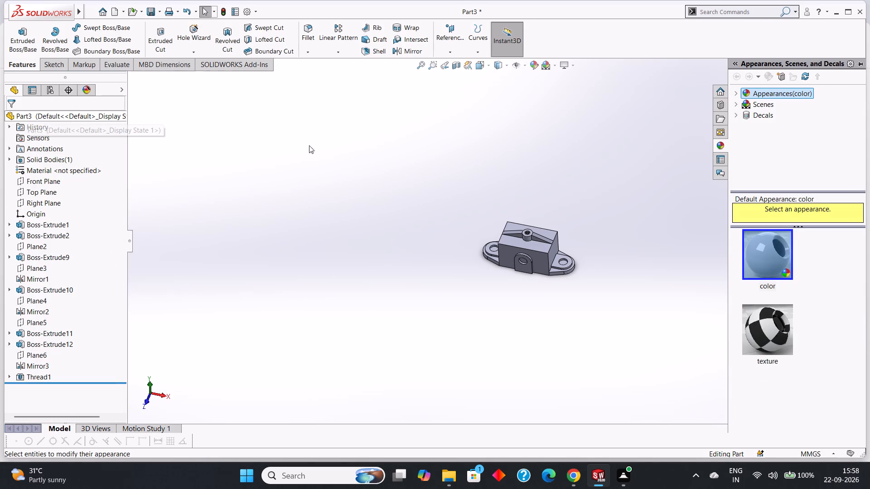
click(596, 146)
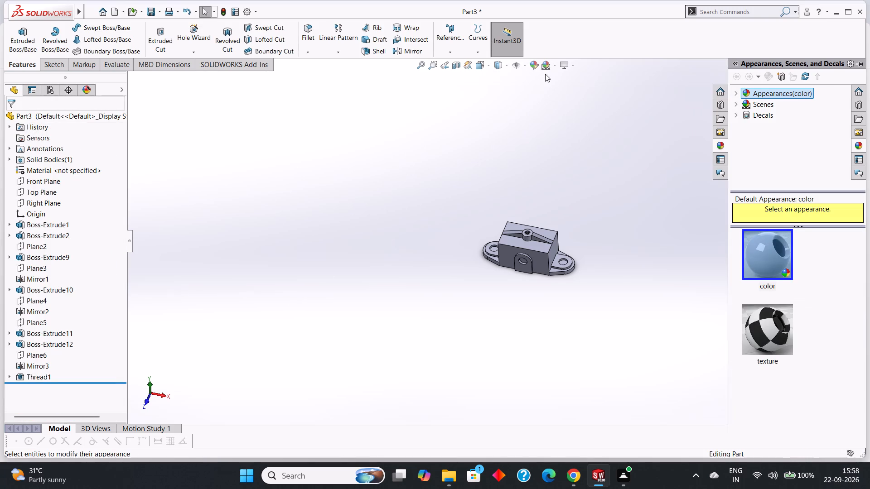
Change the part's display scene to Rooftop.
click(543, 67)
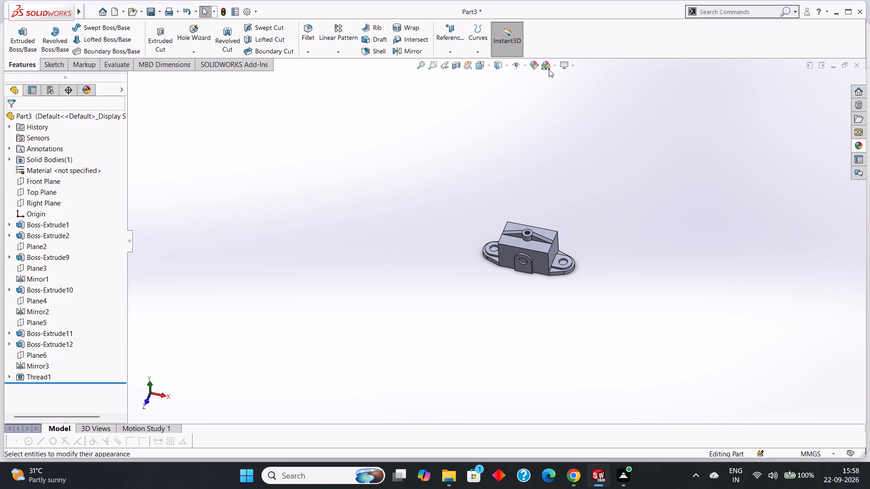
click(546, 66)
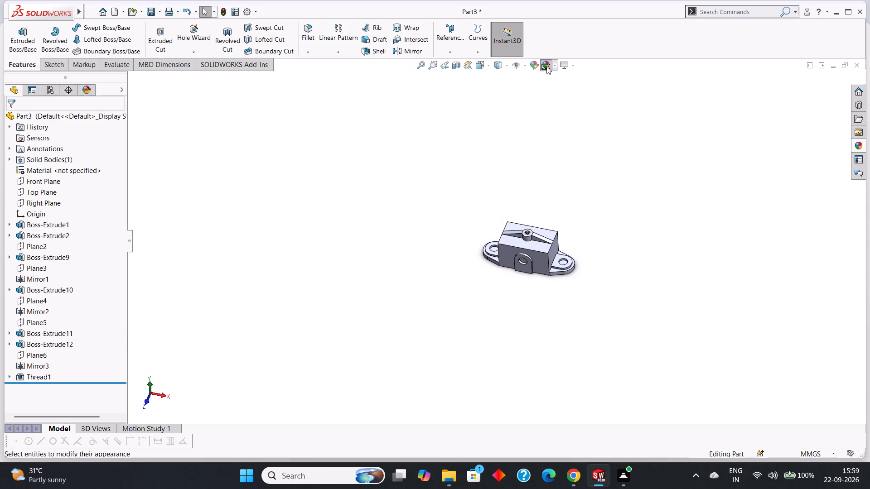
click(545, 68)
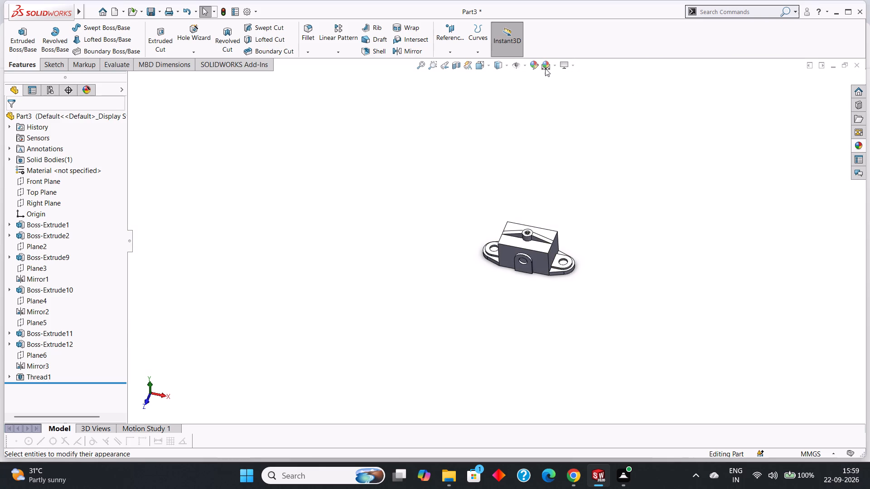
click(545, 68)
key(Escape)
key(Escape)
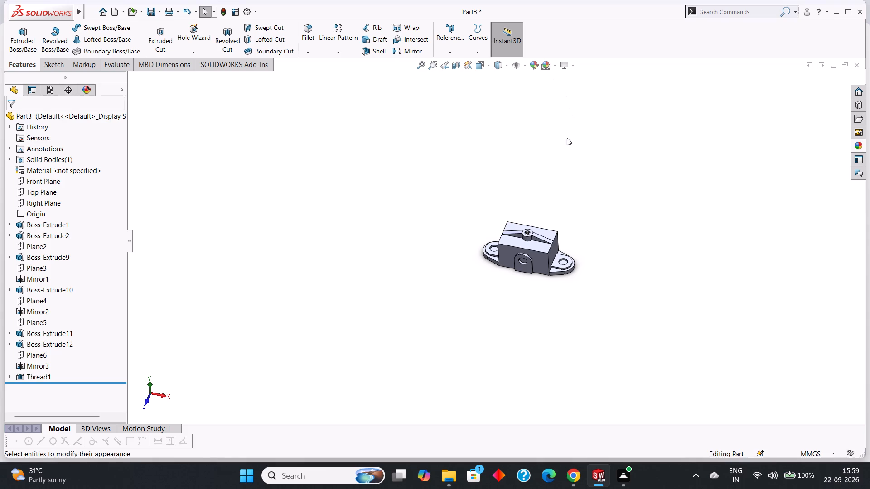
click(545, 68)
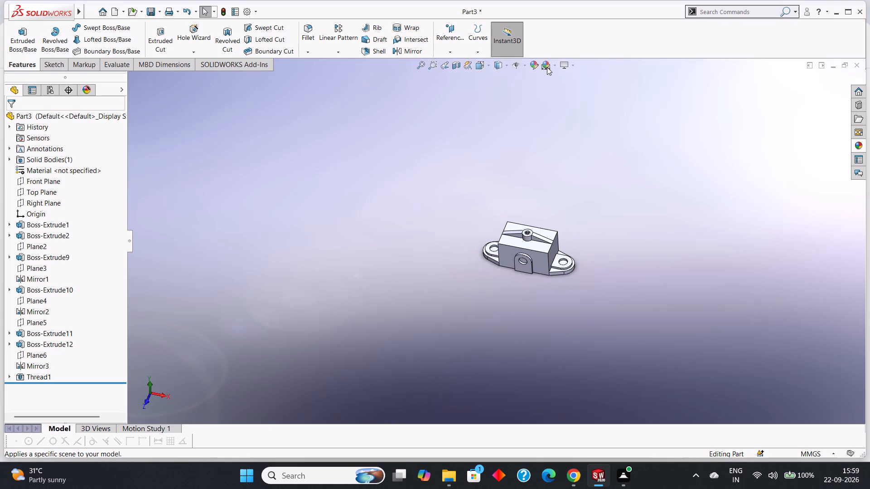
click(553, 67)
key(Escape)
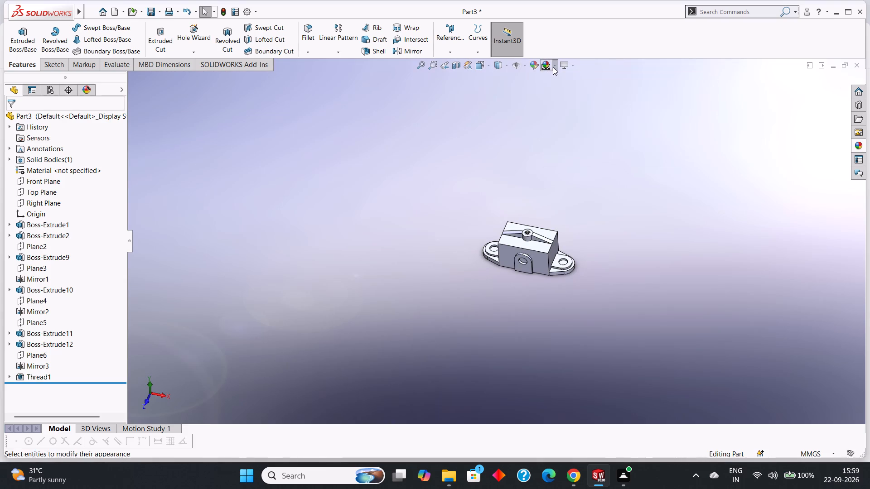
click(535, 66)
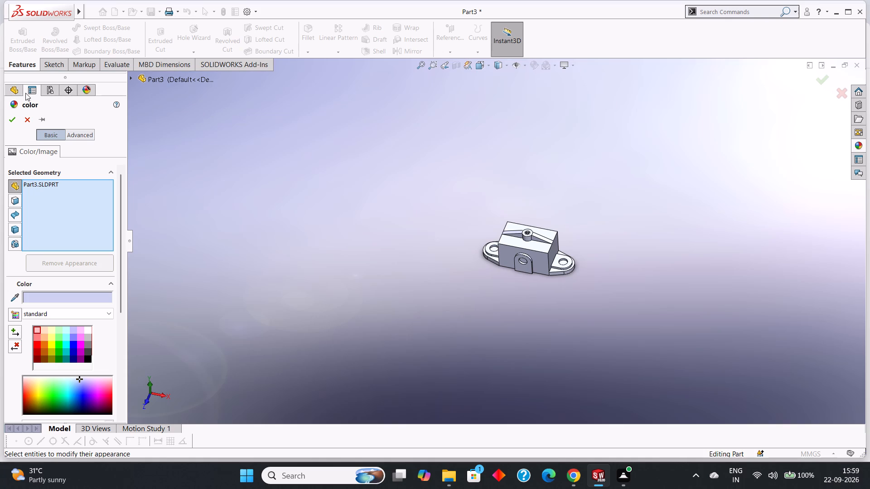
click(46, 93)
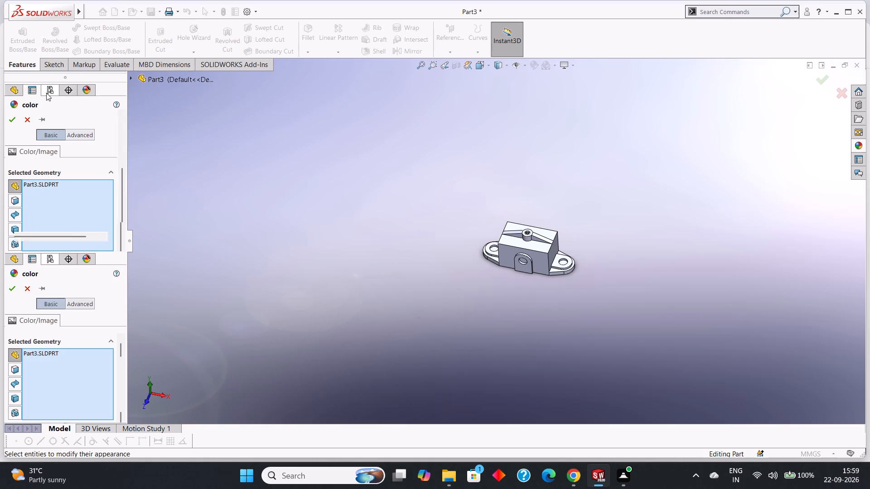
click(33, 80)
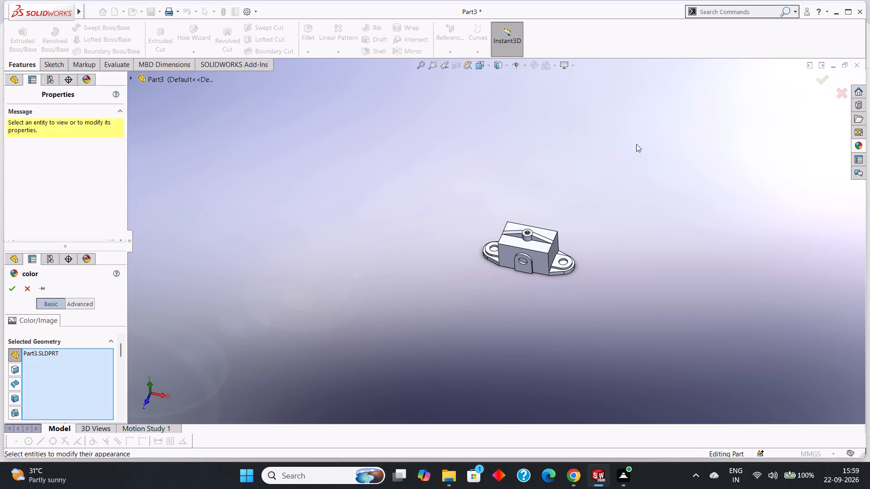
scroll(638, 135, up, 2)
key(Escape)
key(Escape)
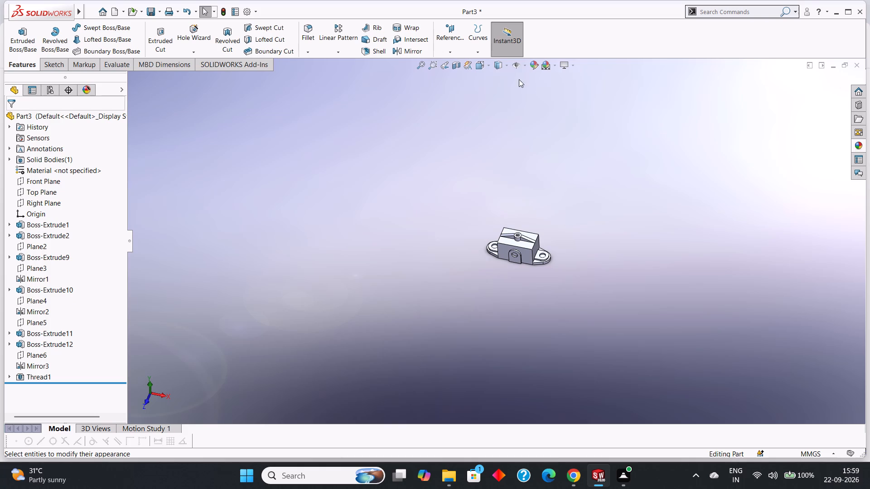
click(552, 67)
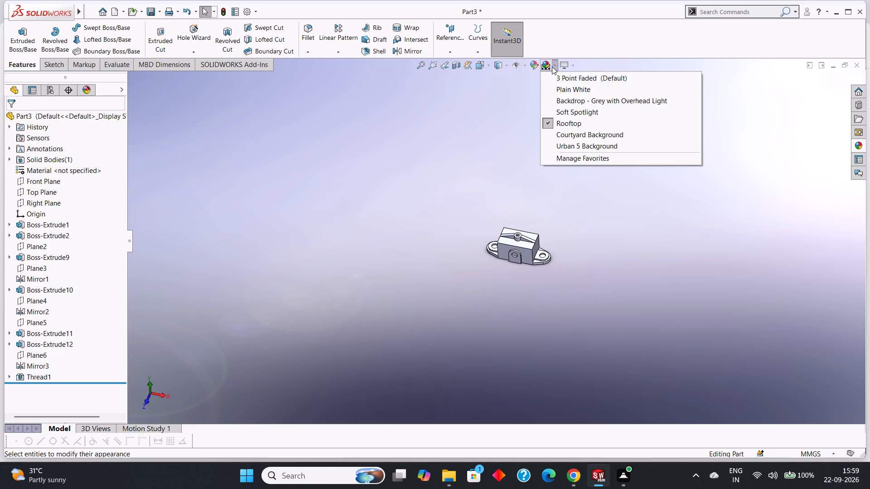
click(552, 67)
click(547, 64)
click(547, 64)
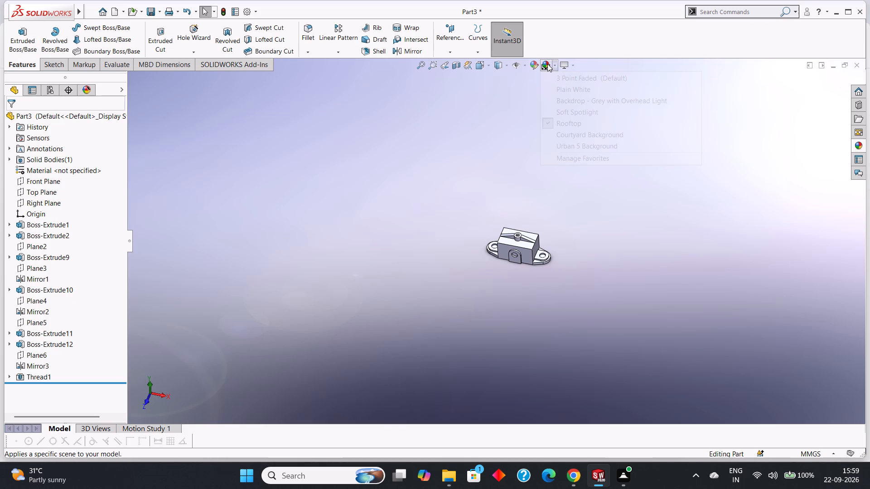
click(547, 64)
Apply the shiny cream wax appearance from the Plastic appearances to the whole part.
click(536, 66)
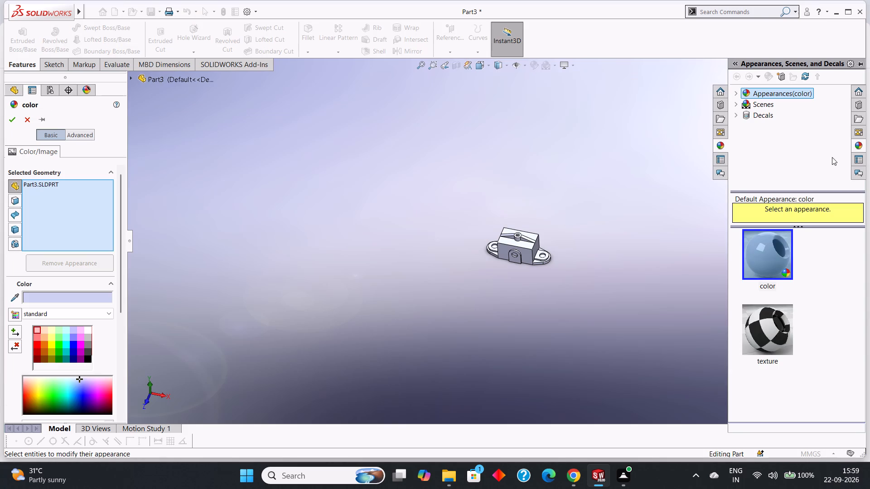
click(857, 143)
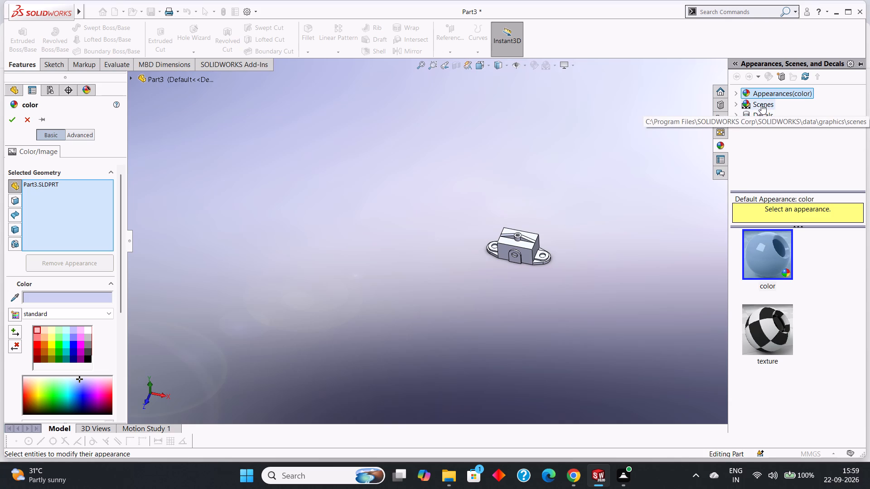
click(772, 92)
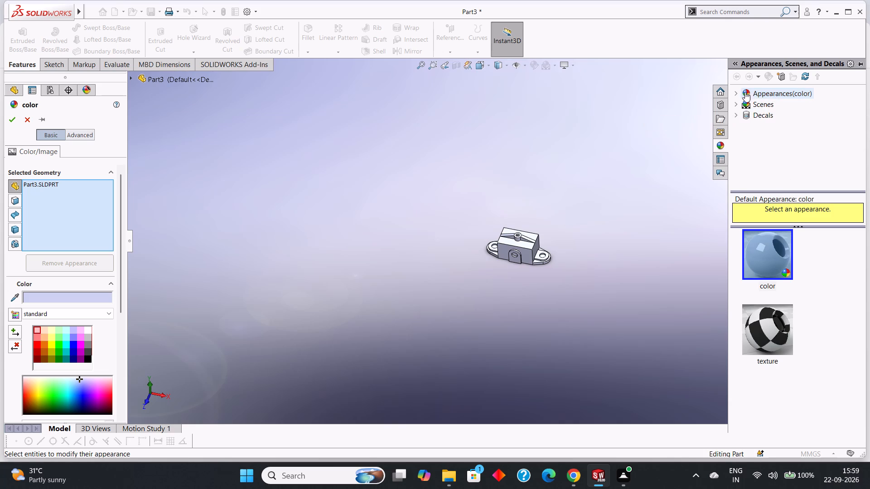
click(737, 92)
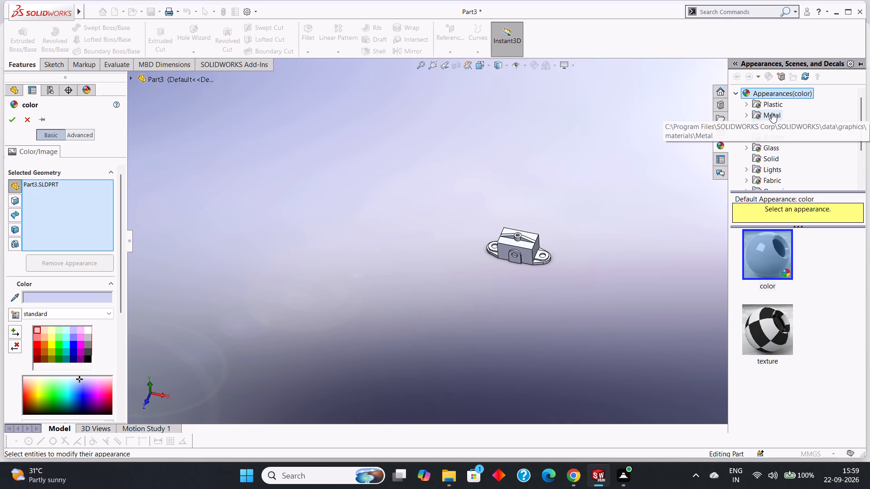
click(772, 113)
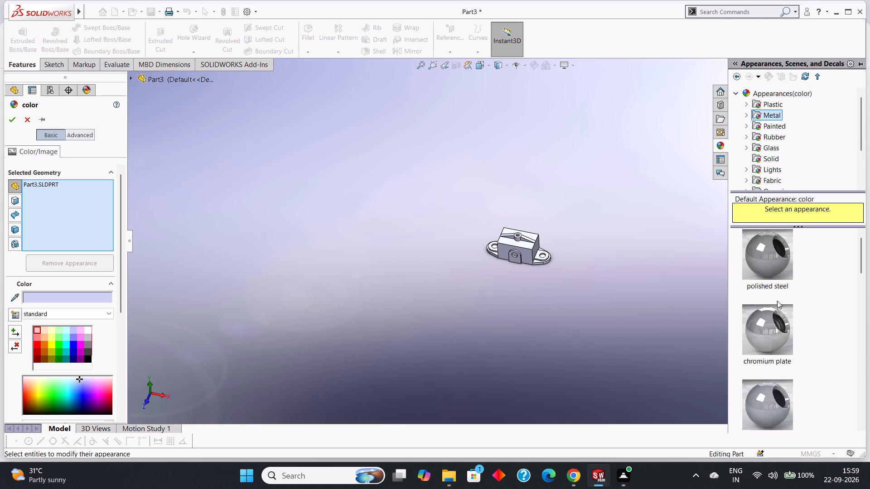
click(776, 126)
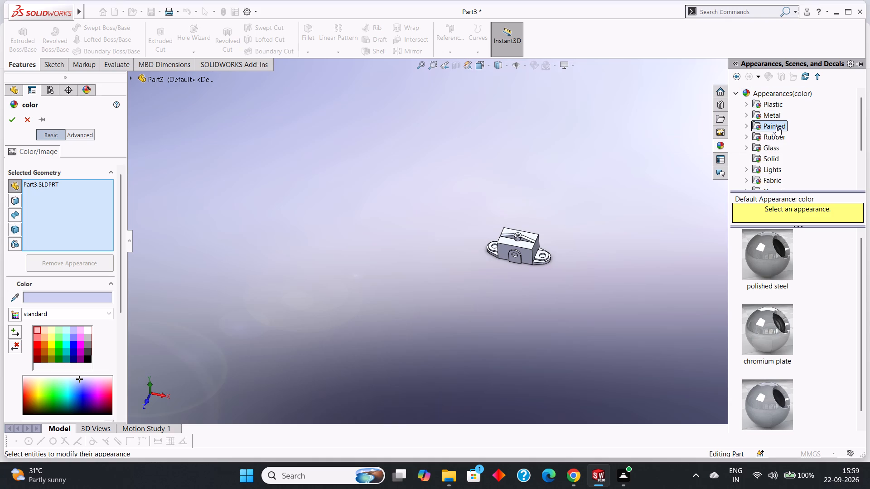
click(773, 141)
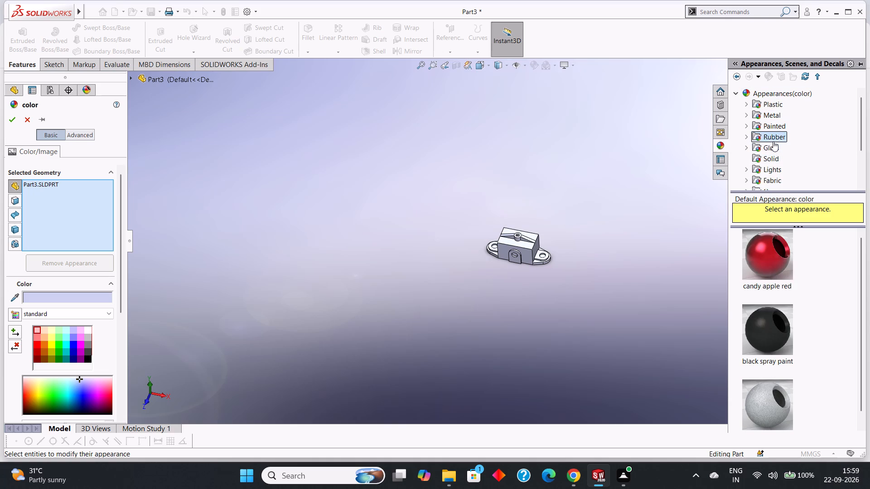
click(769, 105)
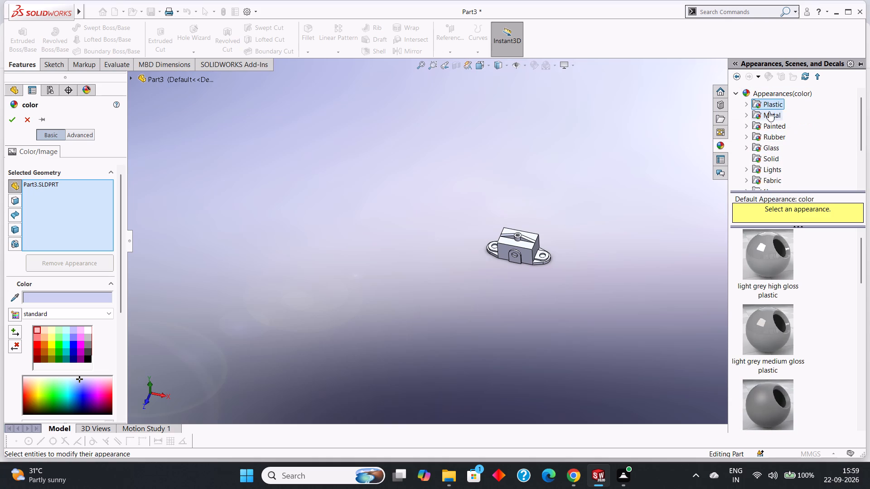
scroll(782, 300, down, 4)
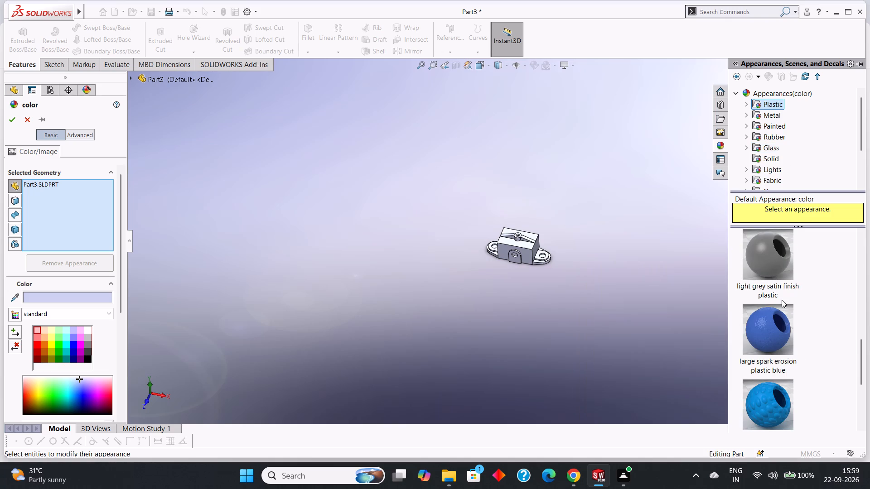
scroll(782, 300, down, 6)
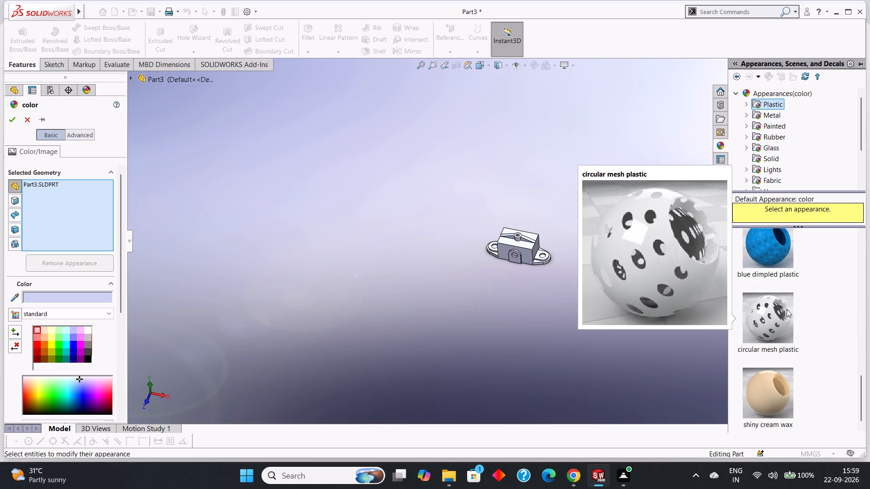
drag(778, 390, 585, 273)
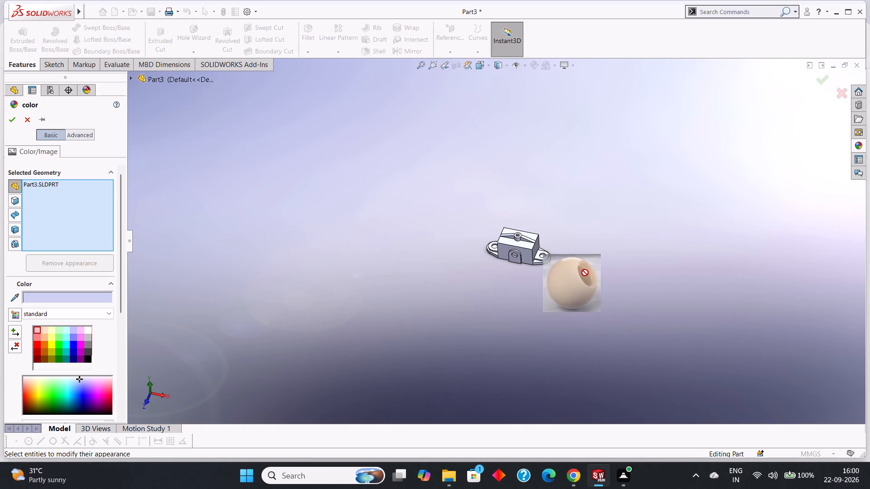
drag(585, 273, 542, 244)
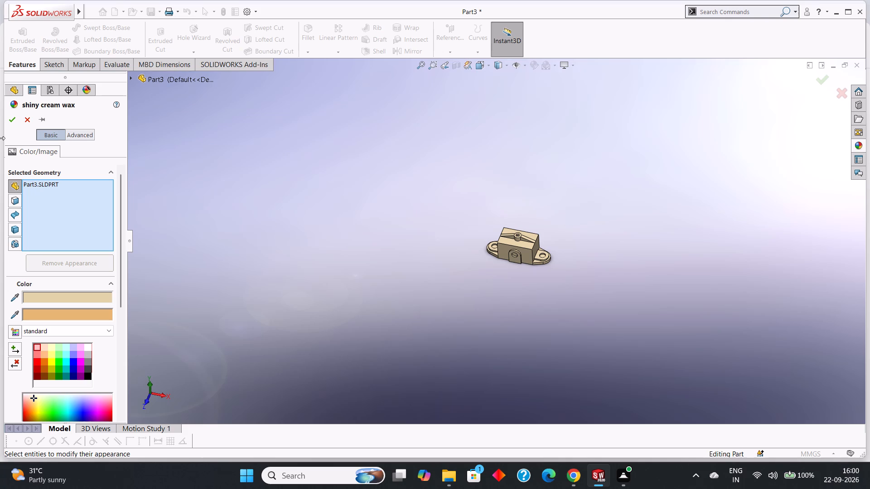
scroll(536, 254, down, 6)
scroll(464, 223, down, 2)
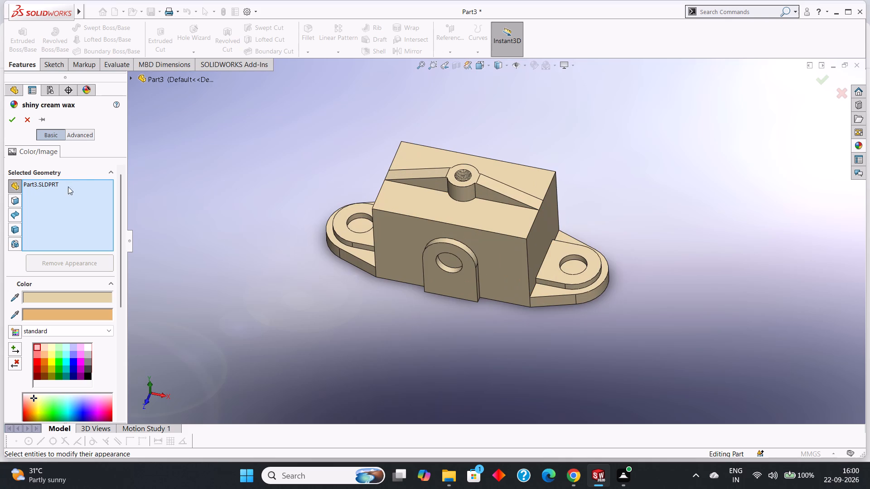
click(9, 120)
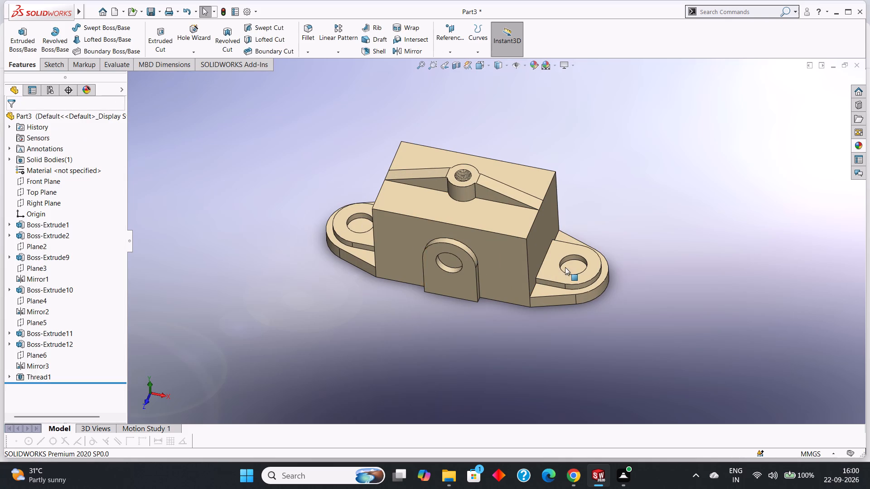
Examine the whole part with its cream wax appearance from angled front views, both close up and from farther away.
scroll(567, 268, up, 6)
scroll(604, 306, up, 2)
middle_drag(539, 326, 536, 297)
scroll(539, 272, down, 1)
scroll(476, 238, down, 5)
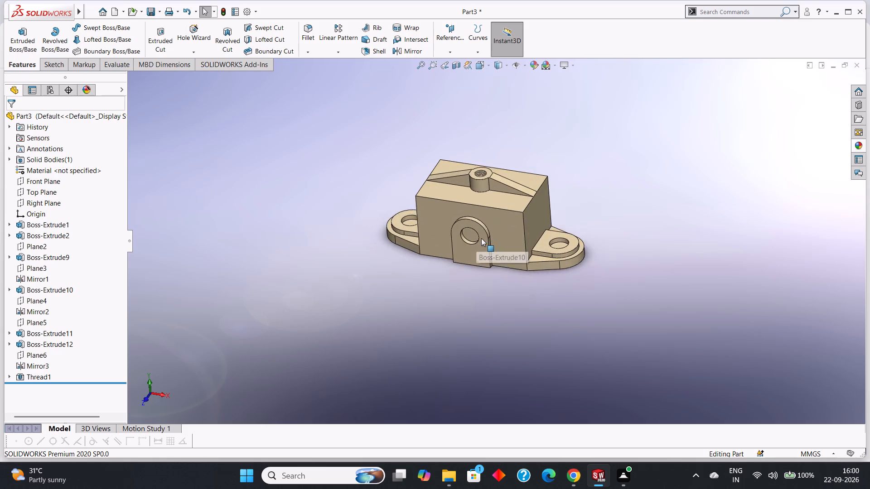
scroll(481, 238, down, 2)
scroll(557, 277, up, 4)
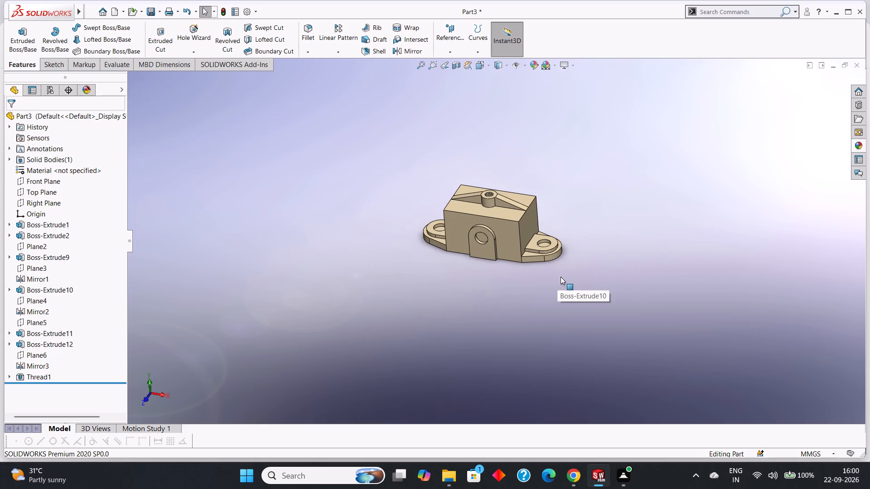
scroll(561, 277, up, 4)
scroll(478, 197, down, 3)
scroll(528, 234, down, 4)
scroll(590, 368, up, 3)
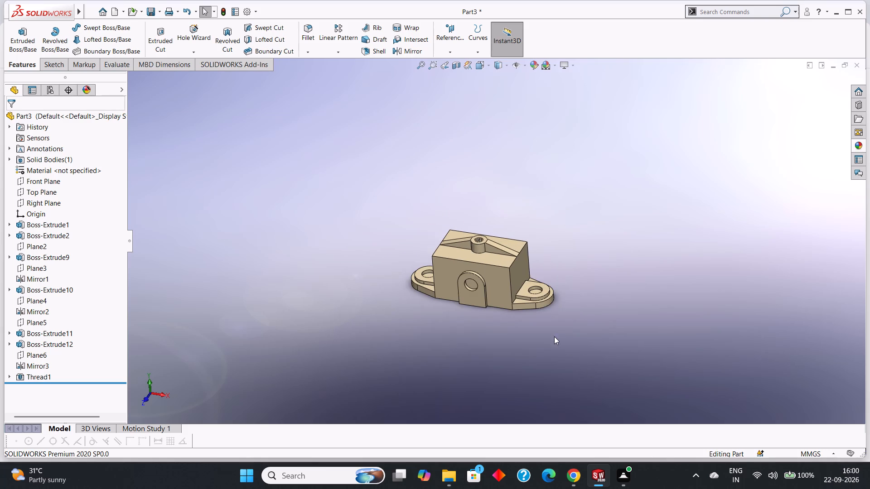
scroll(552, 335, down, 3)
scroll(335, 146, up, 3)
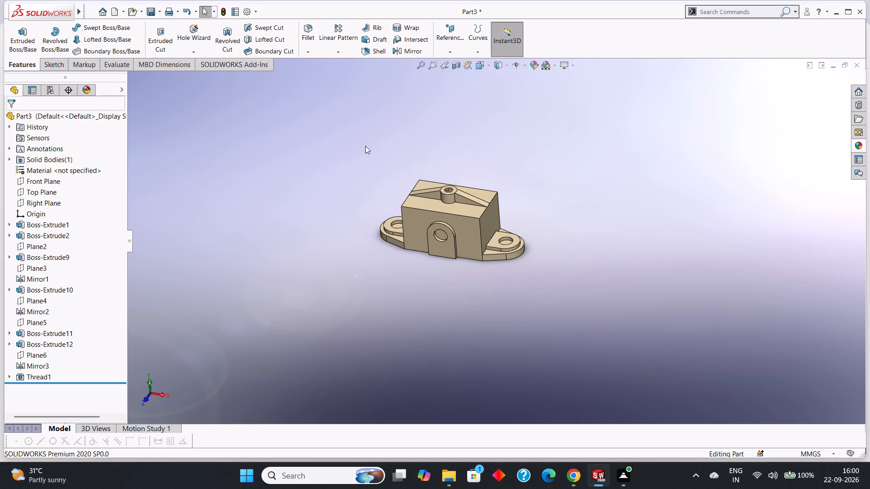
scroll(310, 126, down, 2)
scroll(520, 273, down, 4)
scroll(542, 307, up, 3)
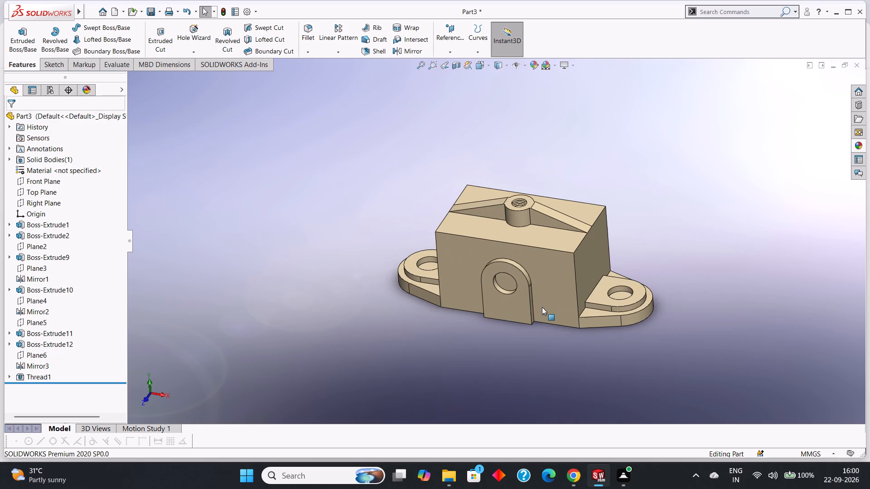
scroll(531, 342, down, 3)
scroll(531, 342, up, 3)
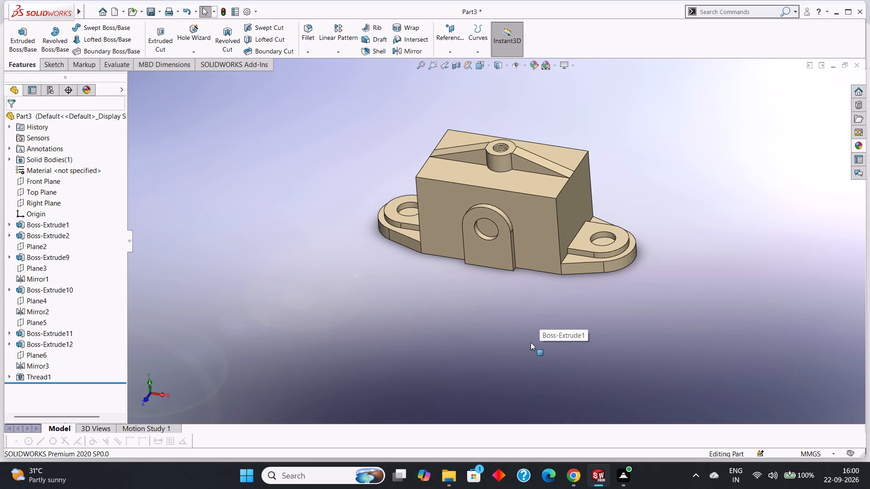
scroll(533, 329, up, 1)
middle_drag(533, 329, 534, 326)
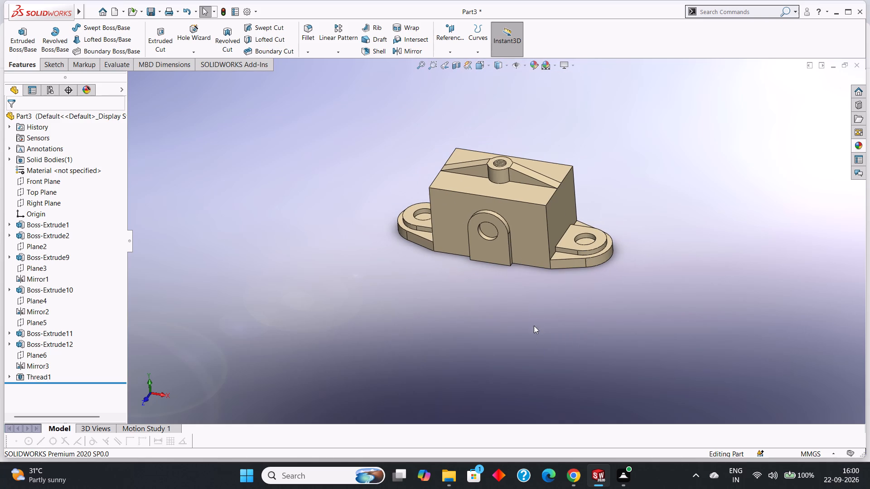
middle_drag(534, 326, 512, 314)
scroll(275, 319, up, 1)
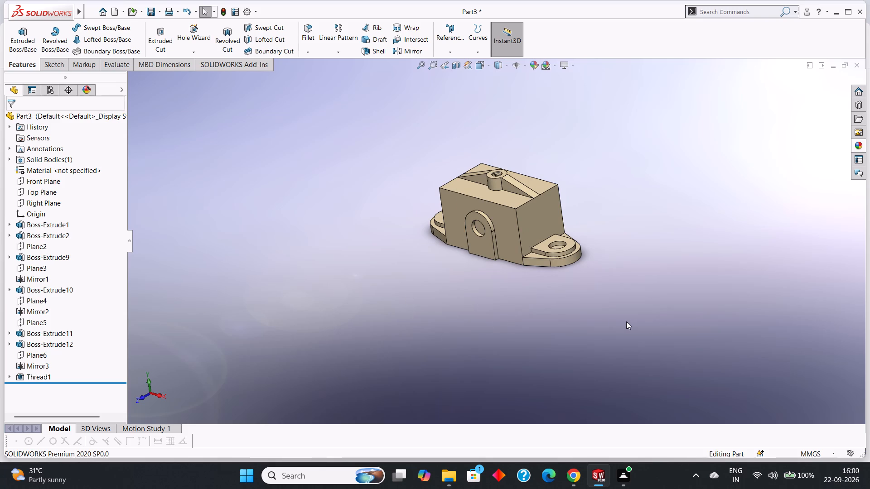
scroll(626, 321, down, 2)
scroll(625, 321, up, 3)
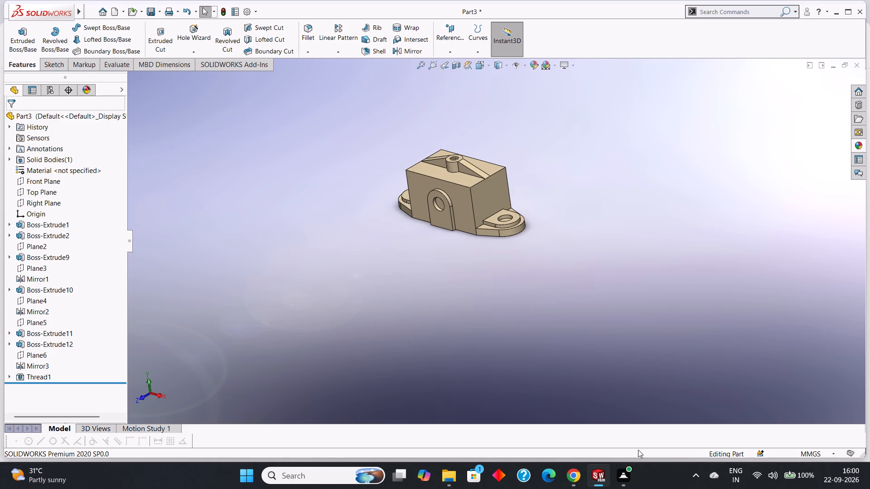
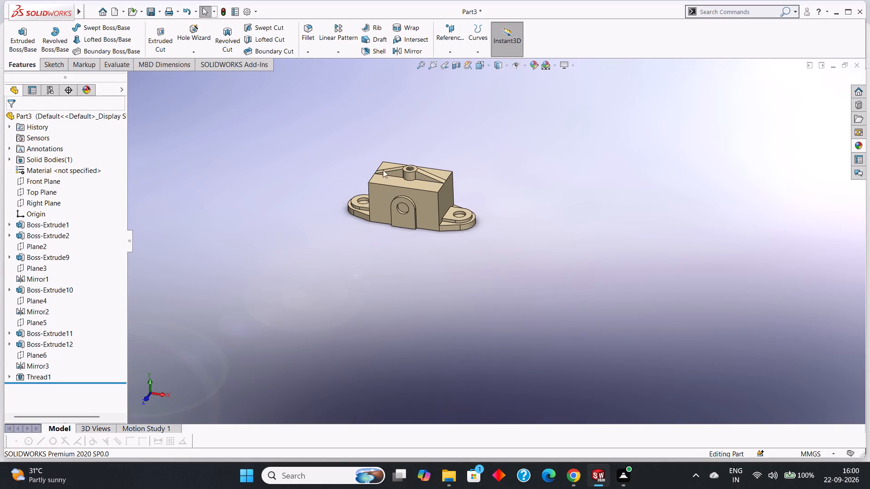
Save the part as a SOLIDWORKS Part named "rib-reinforced mounting housing" in the tryfuji folder.
scroll(355, 201, down, 4)
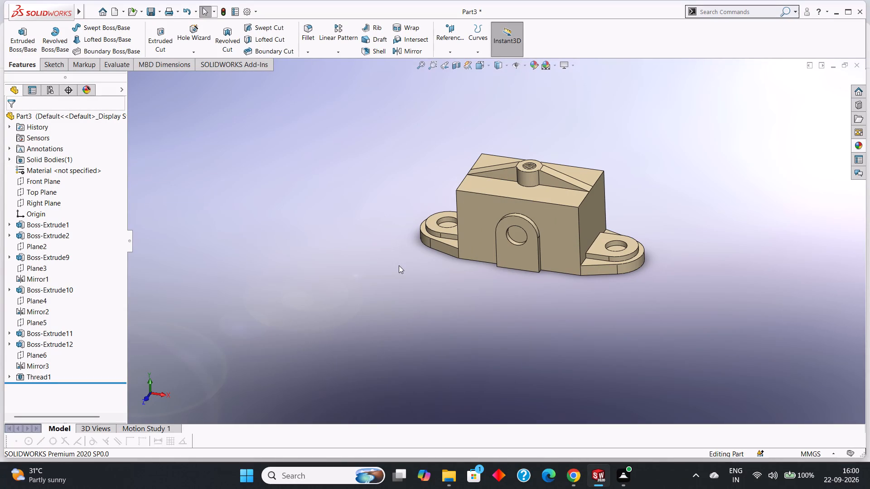
key(ctrl+s)
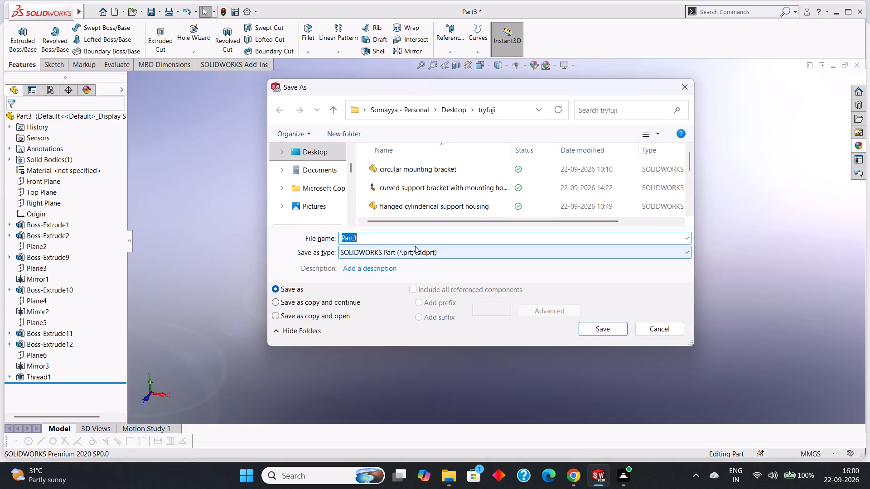
key(BackSpace)
text(rib)
key(minus)
text(rein)
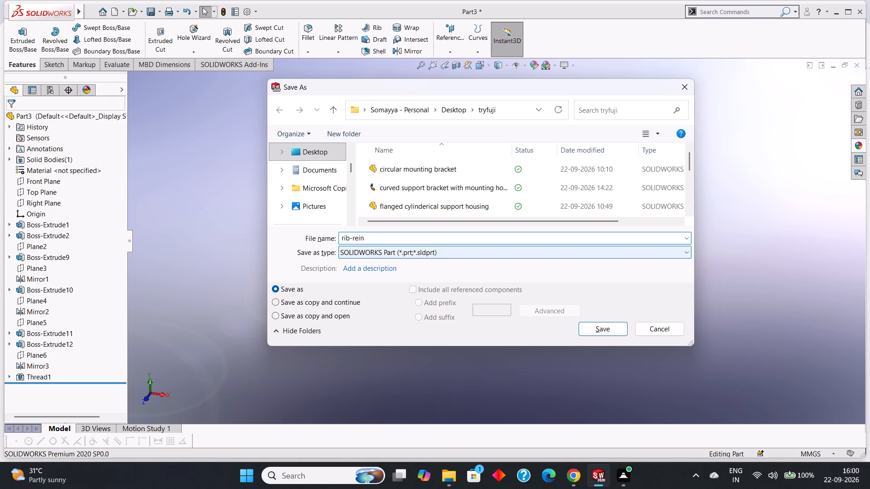
text(forced)
key(space)
text(mounting)
key(space)
text(housing)
key(Return)
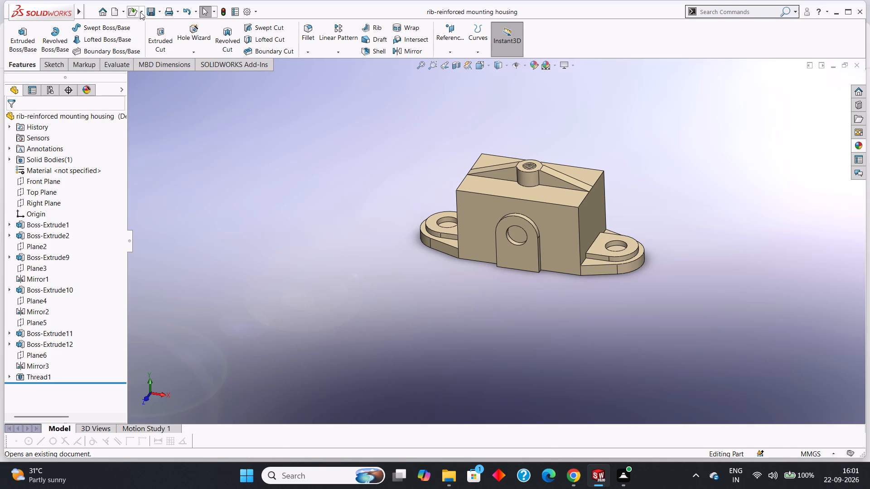
Save a PDF copy of the part in the tryfuji folder under the same file name, in Adobe Portable Document Format.
click(159, 14)
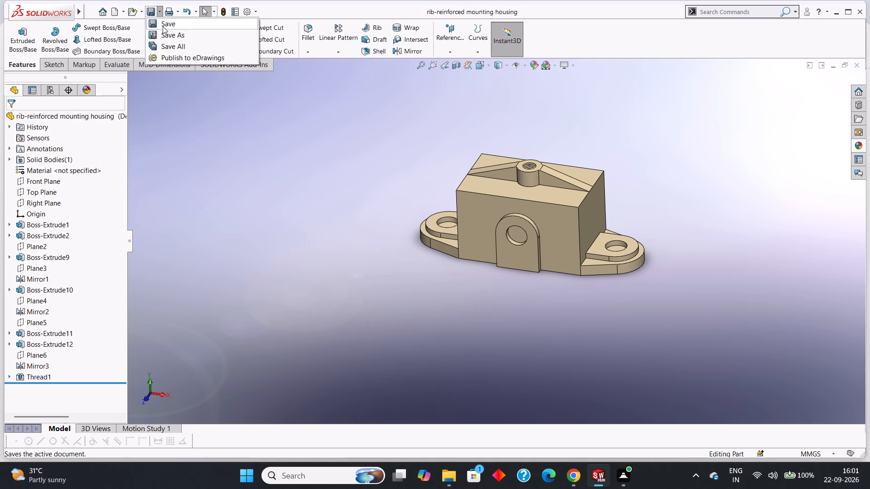
click(165, 35)
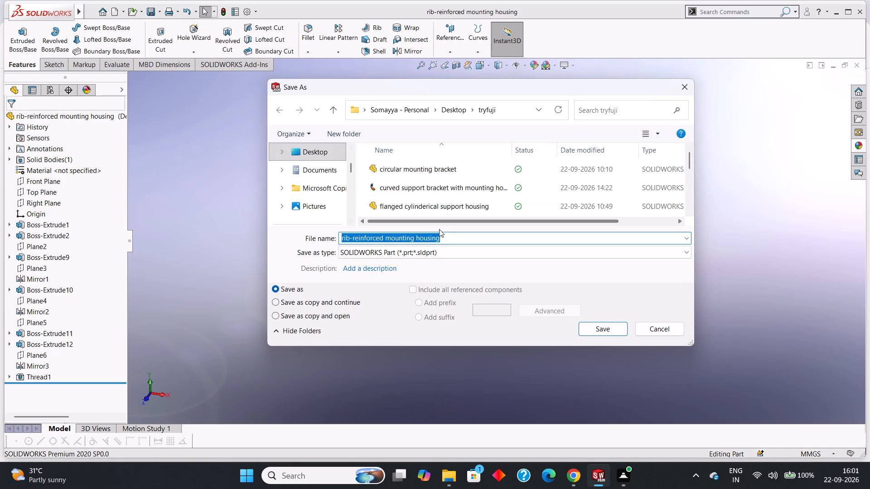
click(439, 254)
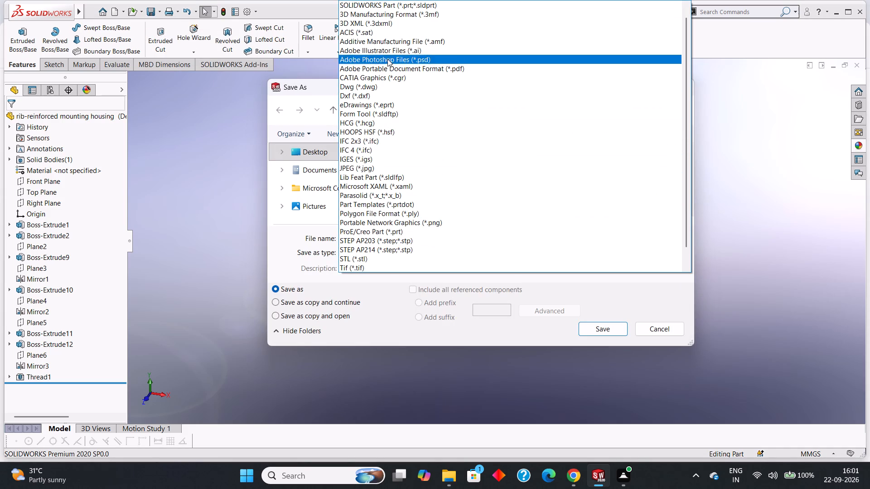
click(440, 67)
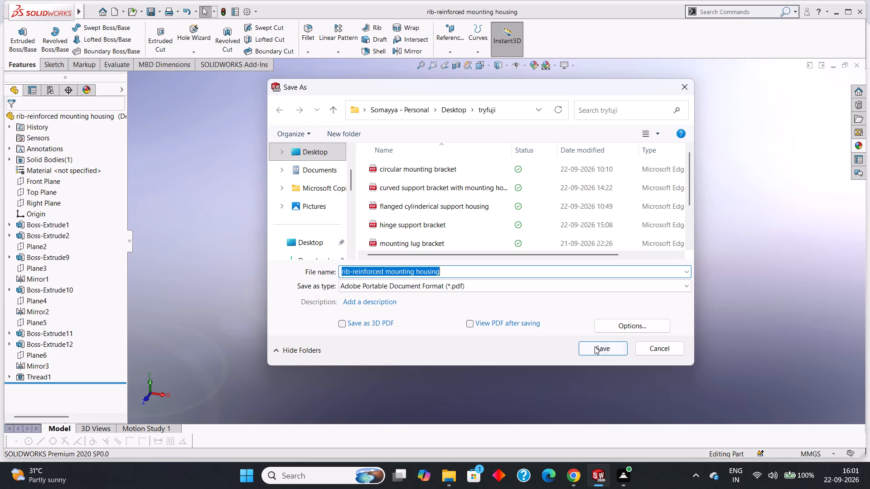
click(596, 347)
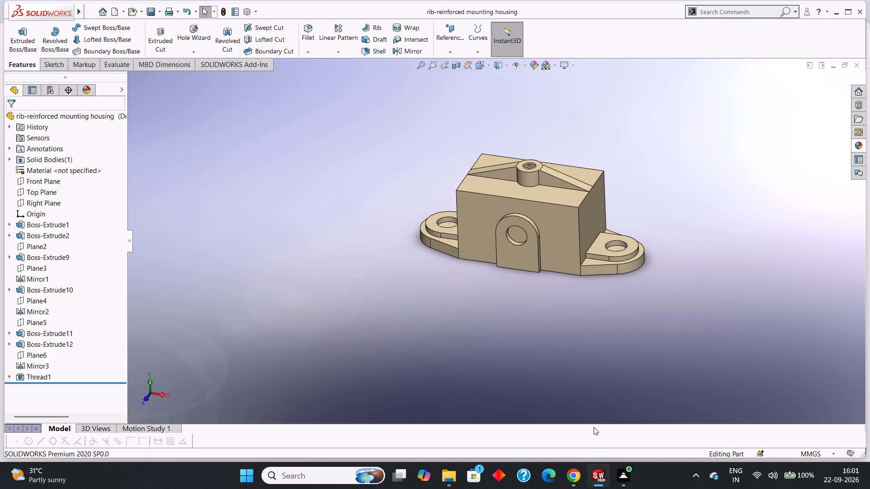